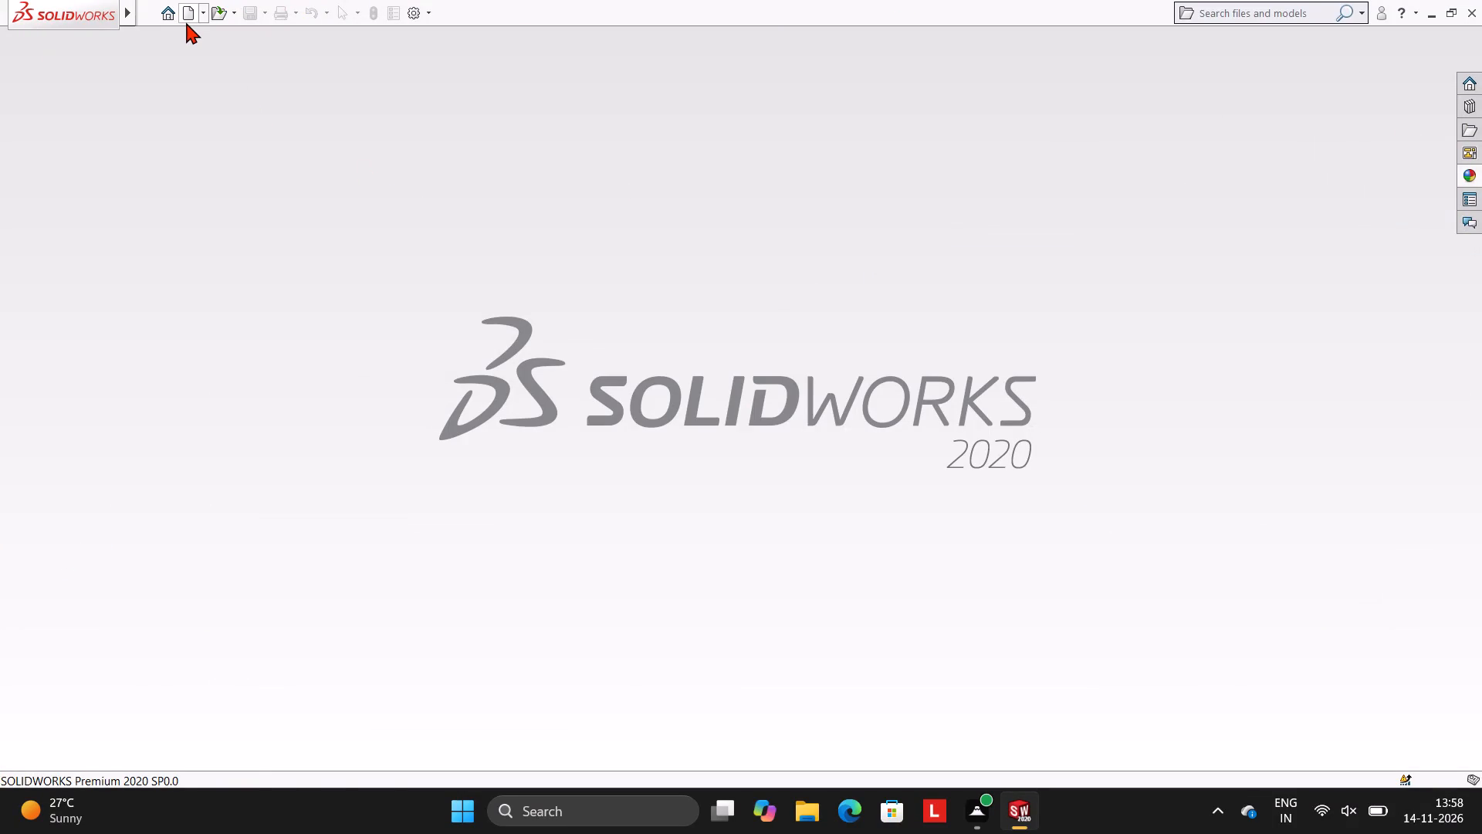
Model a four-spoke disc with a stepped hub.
Create a new part document.
{"action": "left_click", "coordinate": [186, 22]}
{"action": "left_click", "coordinate": [651, 598]}
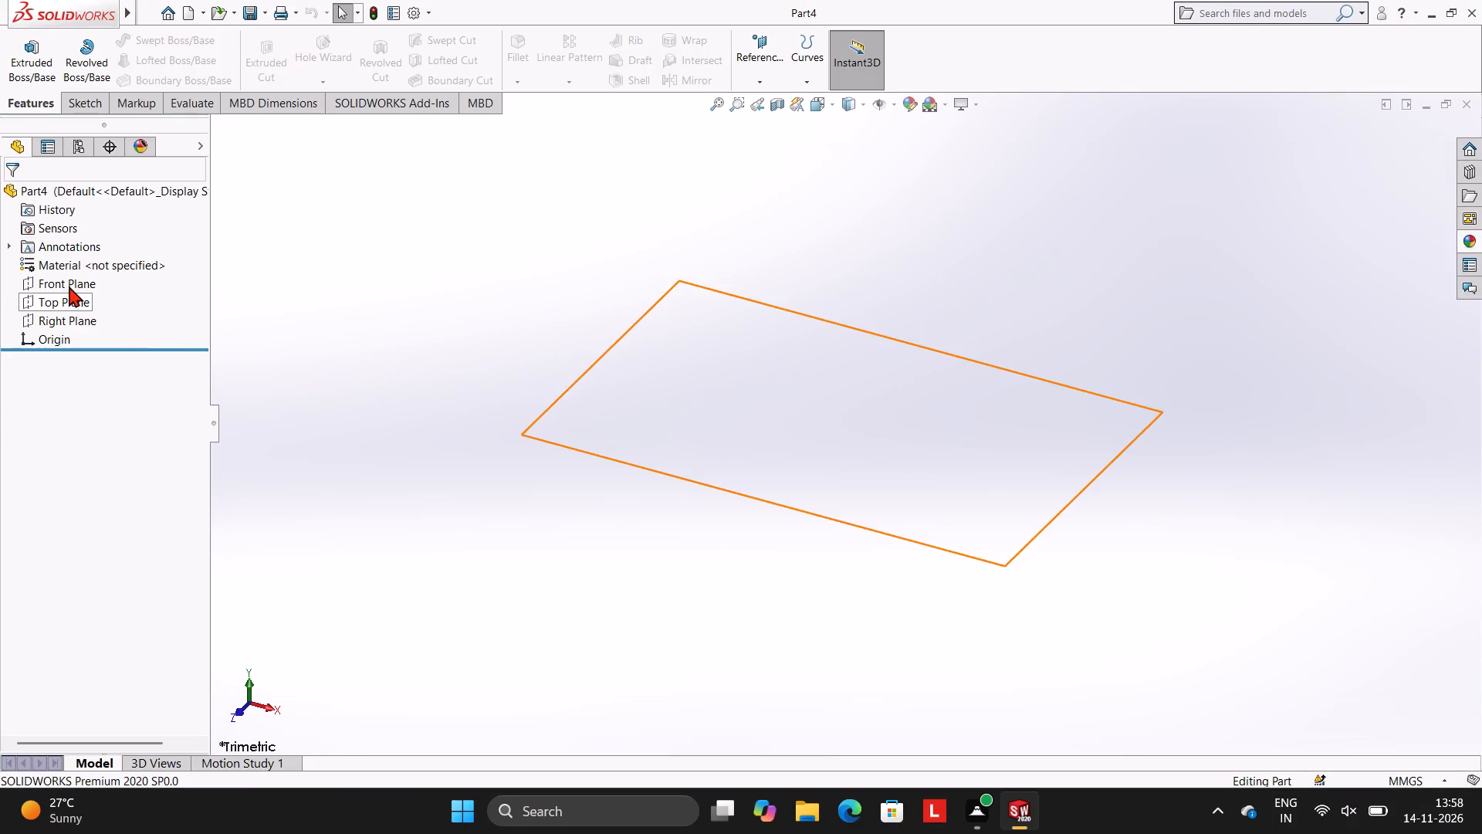
Start a sketch on the Front Plane.
{"action": "left_click", "coordinate": [69, 286]}
{"action": "left_click", "coordinate": [80, 266]}
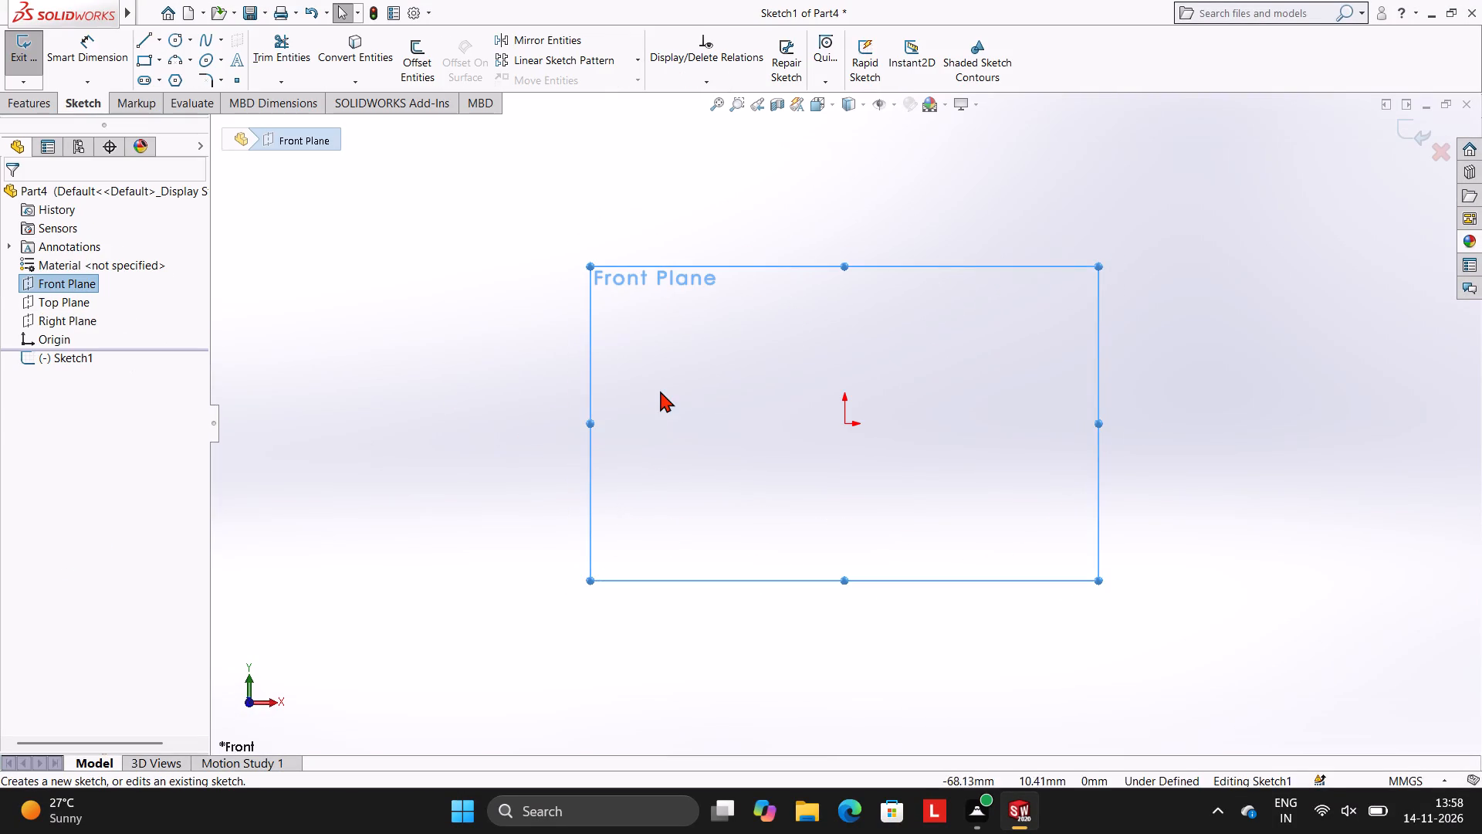
{"action": "left_click", "coordinate": [657, 375]}
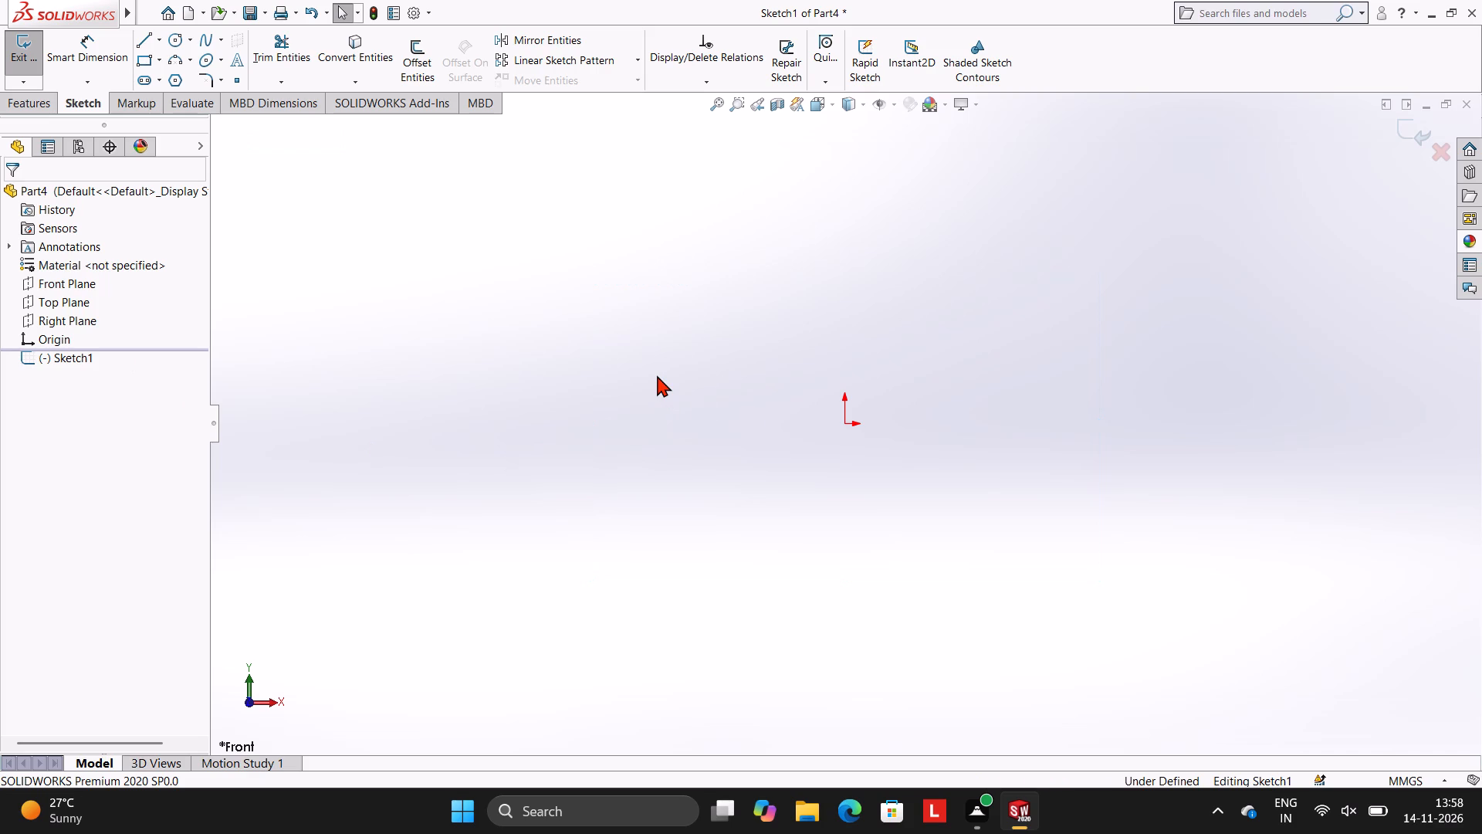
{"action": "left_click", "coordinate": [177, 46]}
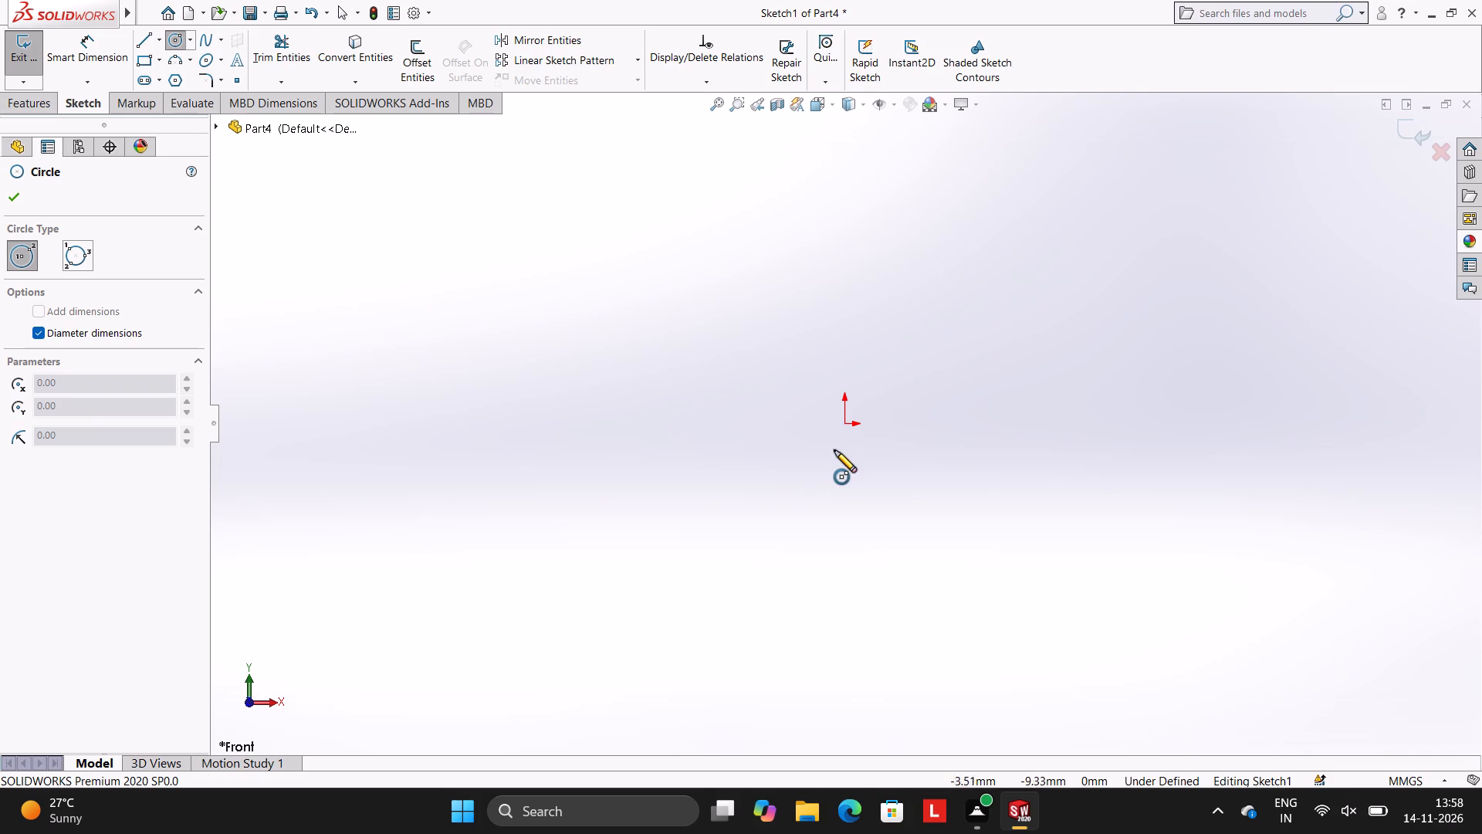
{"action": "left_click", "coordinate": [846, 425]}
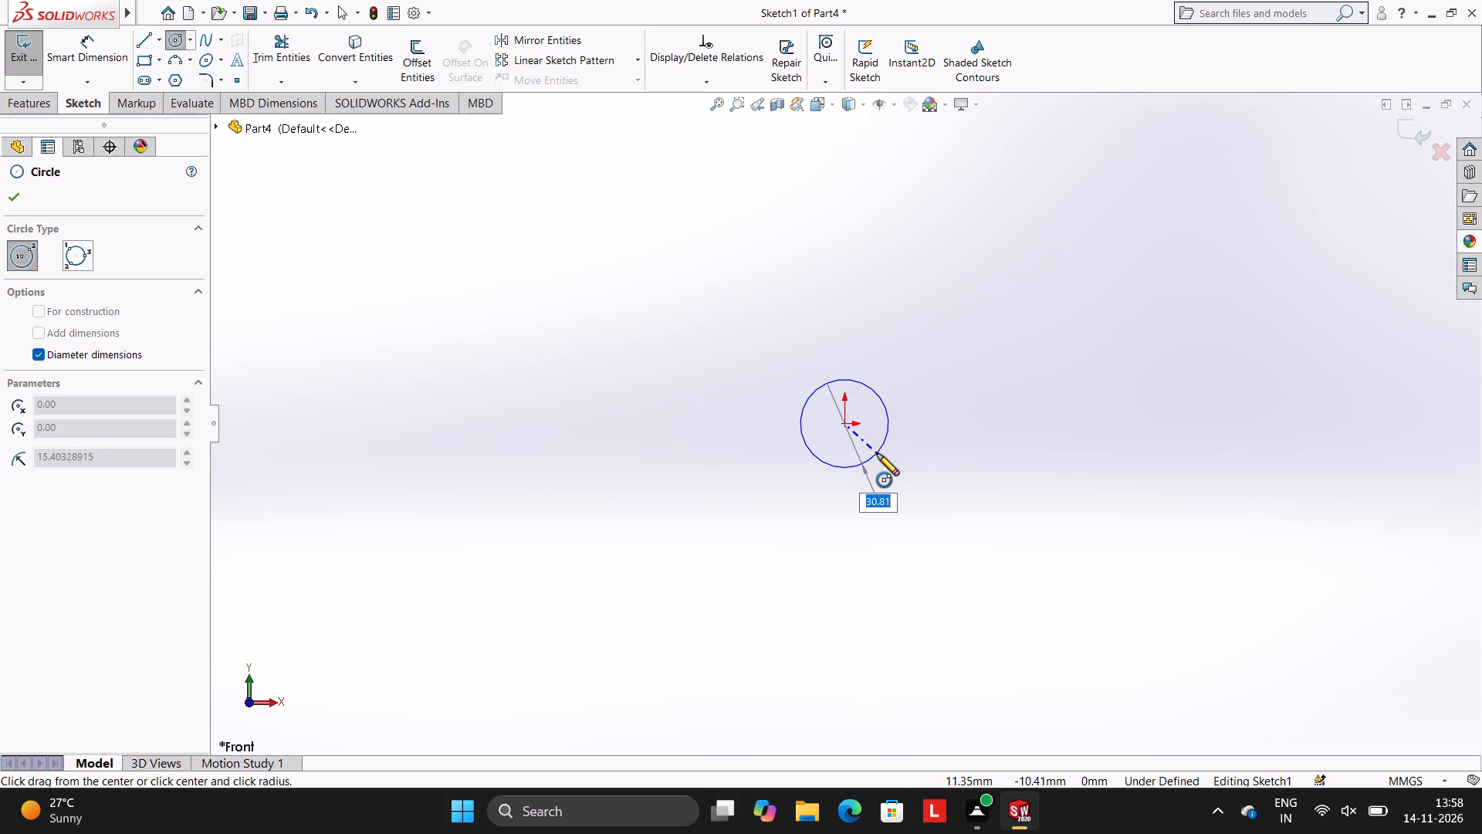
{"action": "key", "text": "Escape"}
Turn off diameter dimensions for the Circle tool so that circles are sized by radius.
{"action": "left_click", "coordinate": [173, 46]}
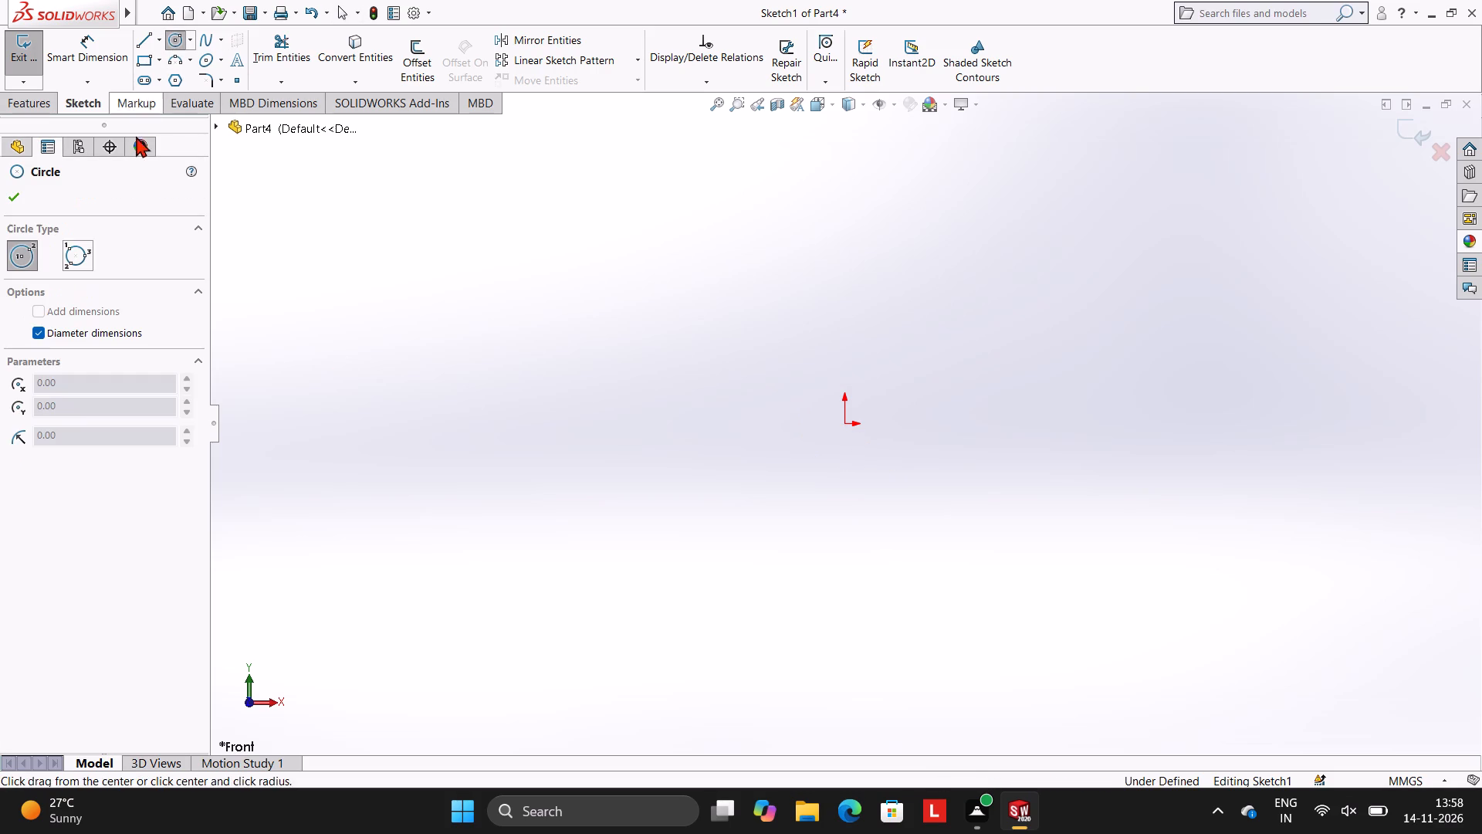
{"action": "left_click", "coordinate": [50, 339]}
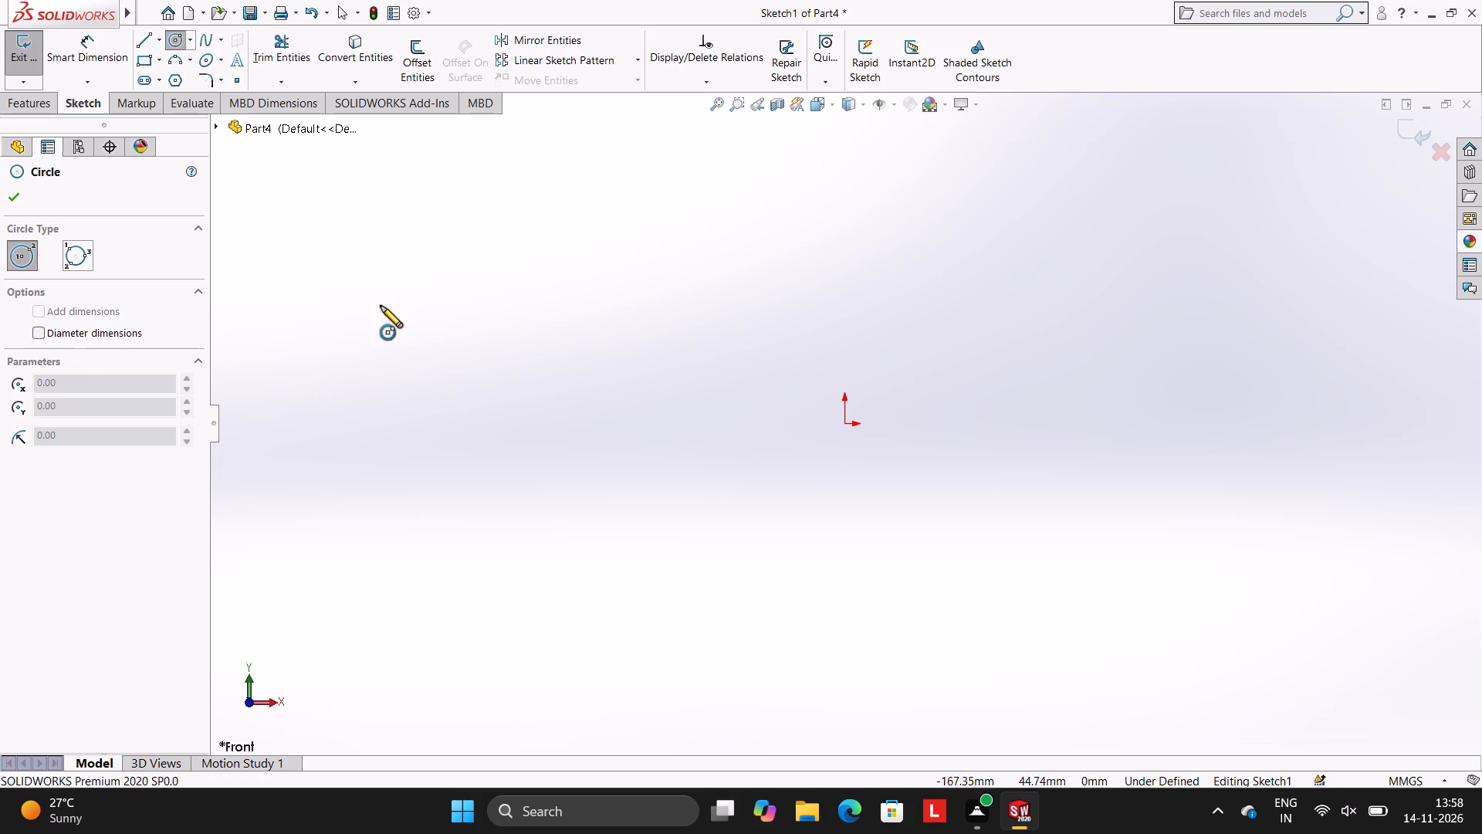
{"action": "left_click", "coordinate": [844, 425]}
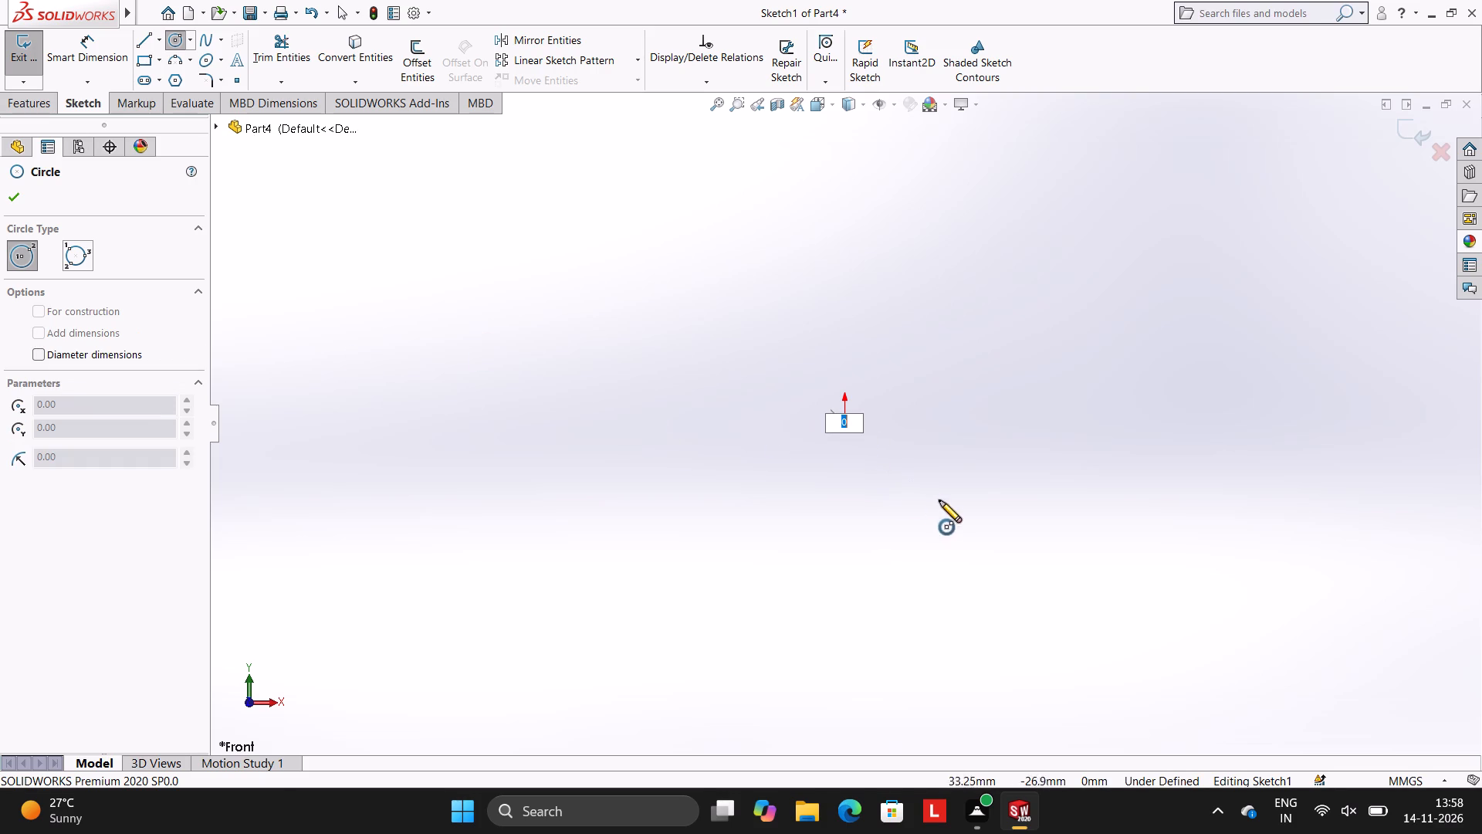
{"action": "key", "text": "Escape"}
{"action": "key", "text": "Escape"}
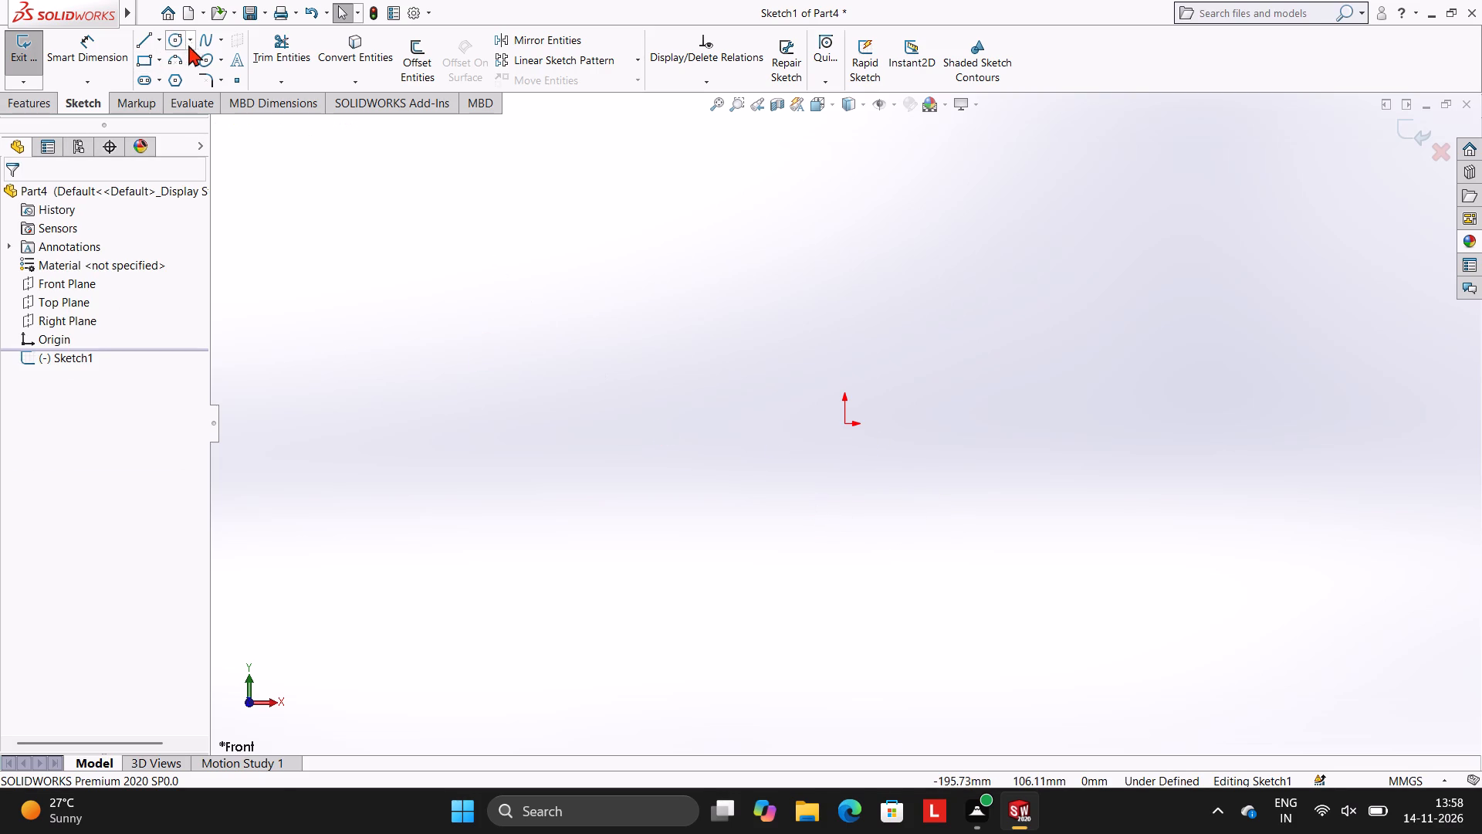
Sketch a circle centred on the origin with a radius of 2.25 mm.
{"action": "left_click", "coordinate": [174, 36]}
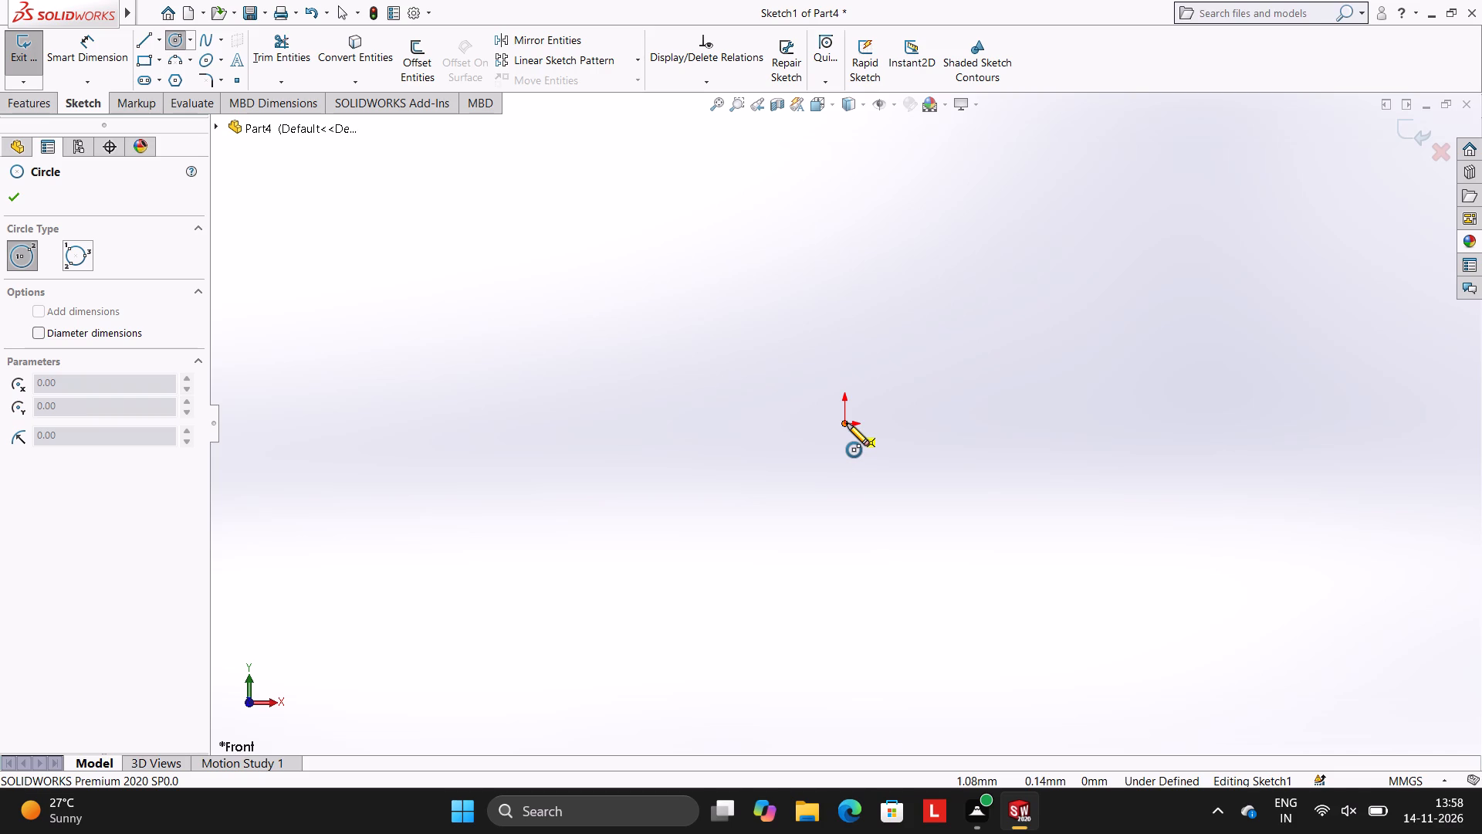
{"action": "left_click", "coordinate": [843, 422]}
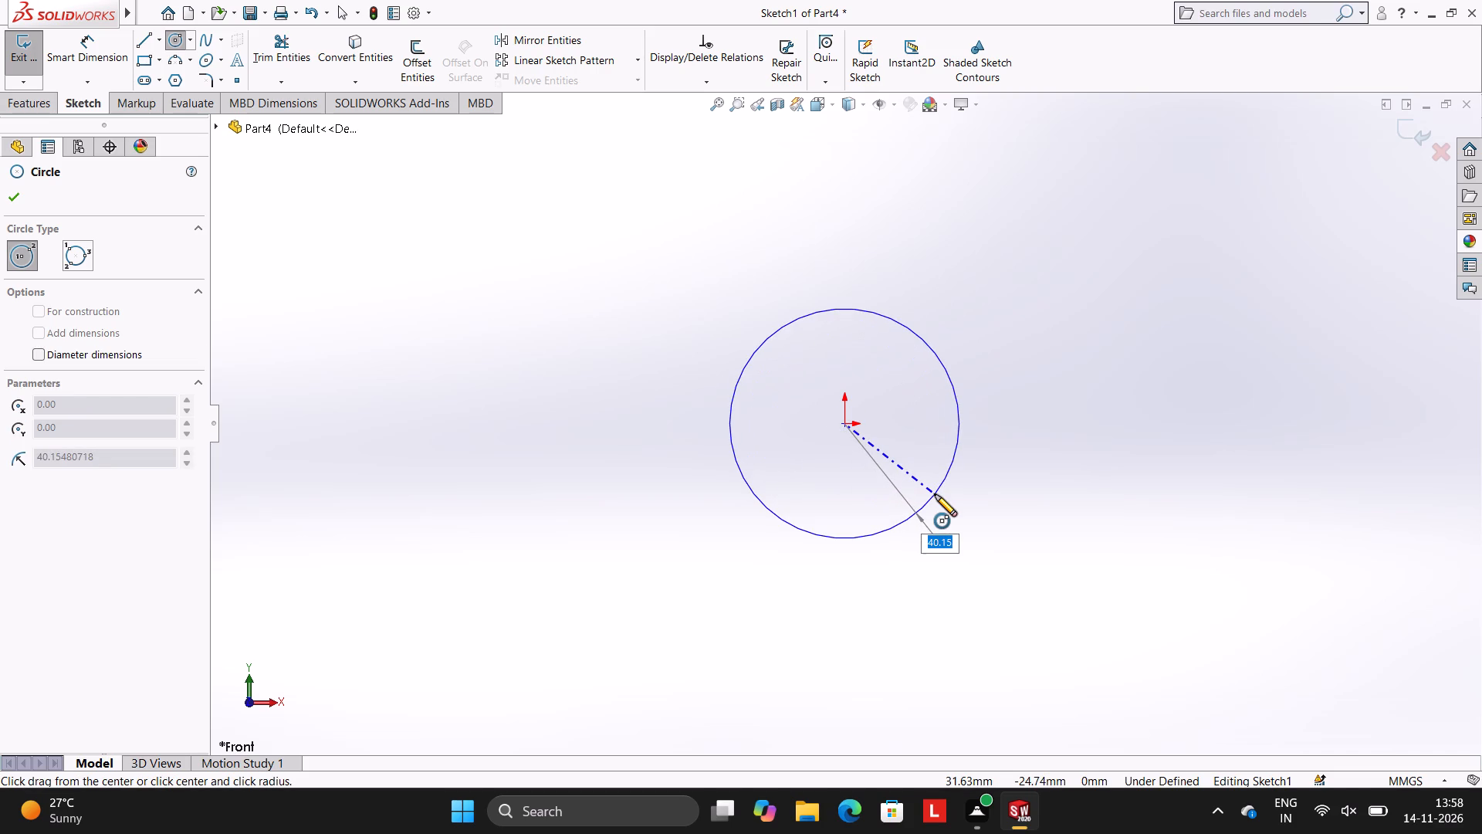
{"action": "type", "text": "2."}
{"action": "key", "text": "2"}
{"action": "key", "text": "5"}
{"action": "key", "text": "Return"}
{"action": "scroll", "coordinate": [851, 419], "scroll_direction": "down", "scroll_amount": 2}
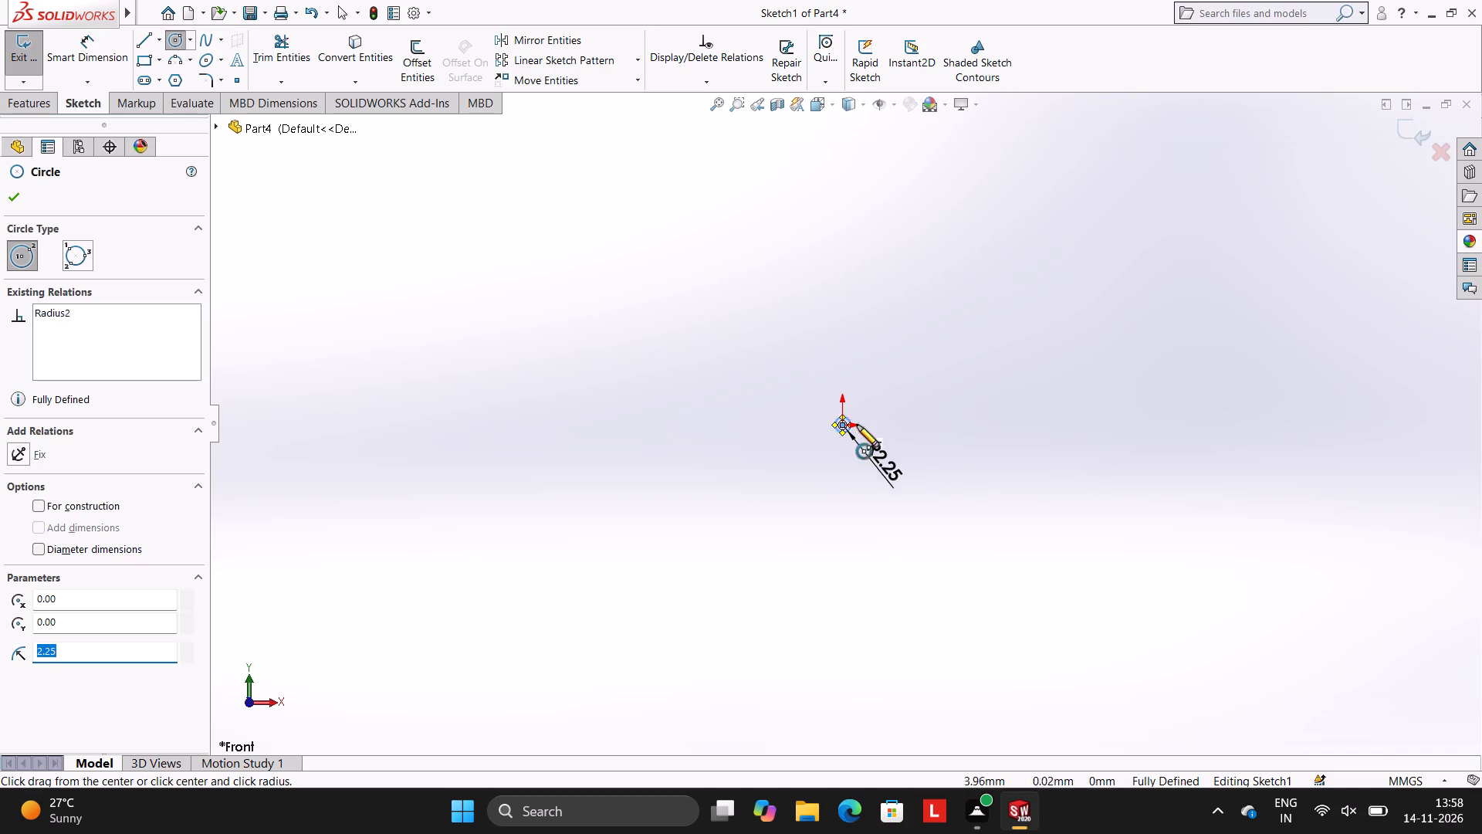
{"action": "scroll", "coordinate": [857, 425], "scroll_direction": "down", "scroll_amount": 13}
{"action": "scroll", "coordinate": [700, 467], "scroll_direction": "up", "scroll_amount": 4}
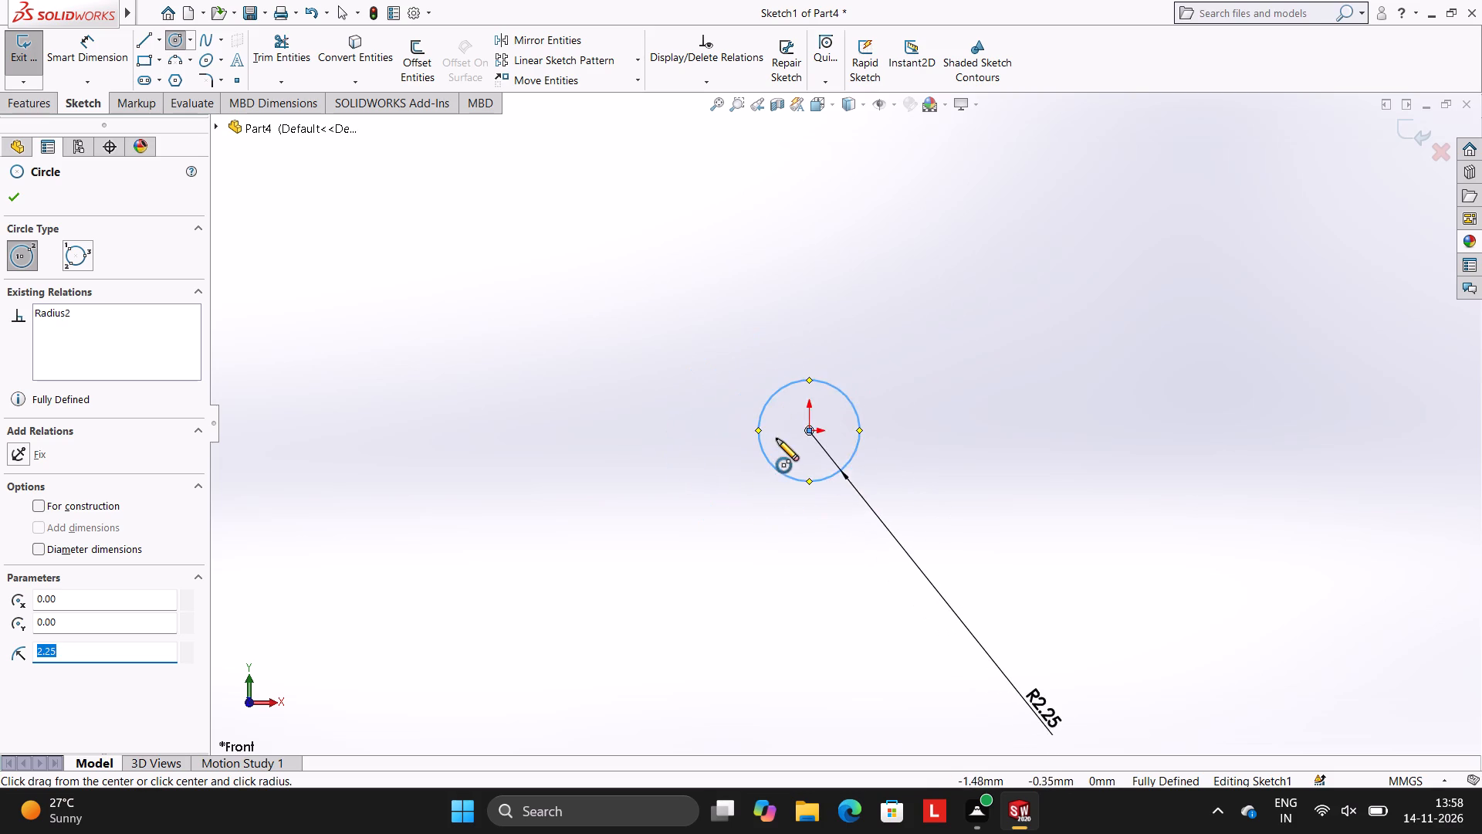
{"action": "scroll", "coordinate": [777, 439], "scroll_direction": "down", "scroll_amount": 2}
{"action": "scroll", "coordinate": [853, 400], "scroll_direction": "down", "scroll_amount": 2}
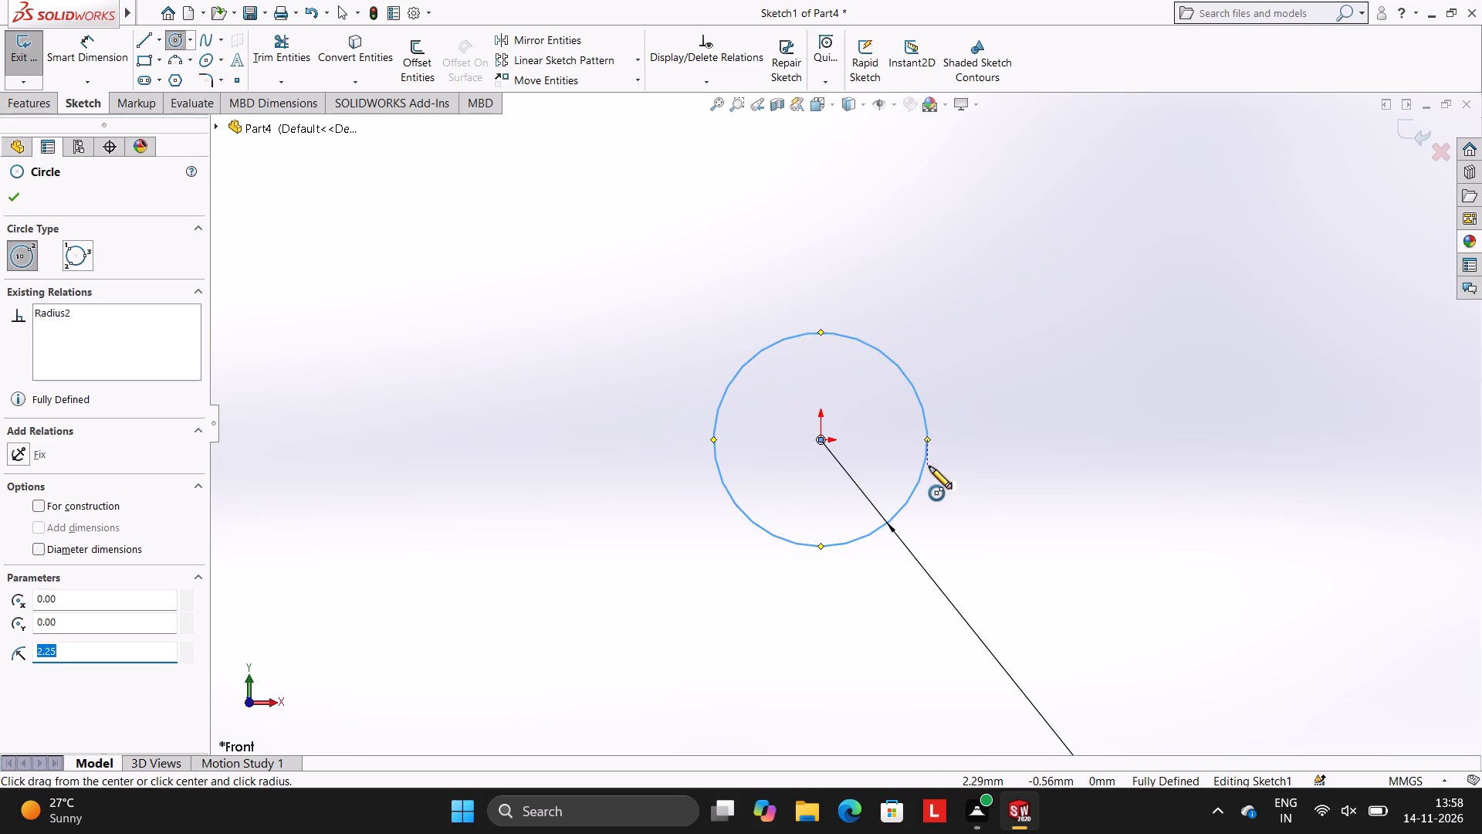
{"action": "key", "text": "Escape"}
{"action": "key", "text": "Escape"}
{"action": "key", "text": "Escape"}
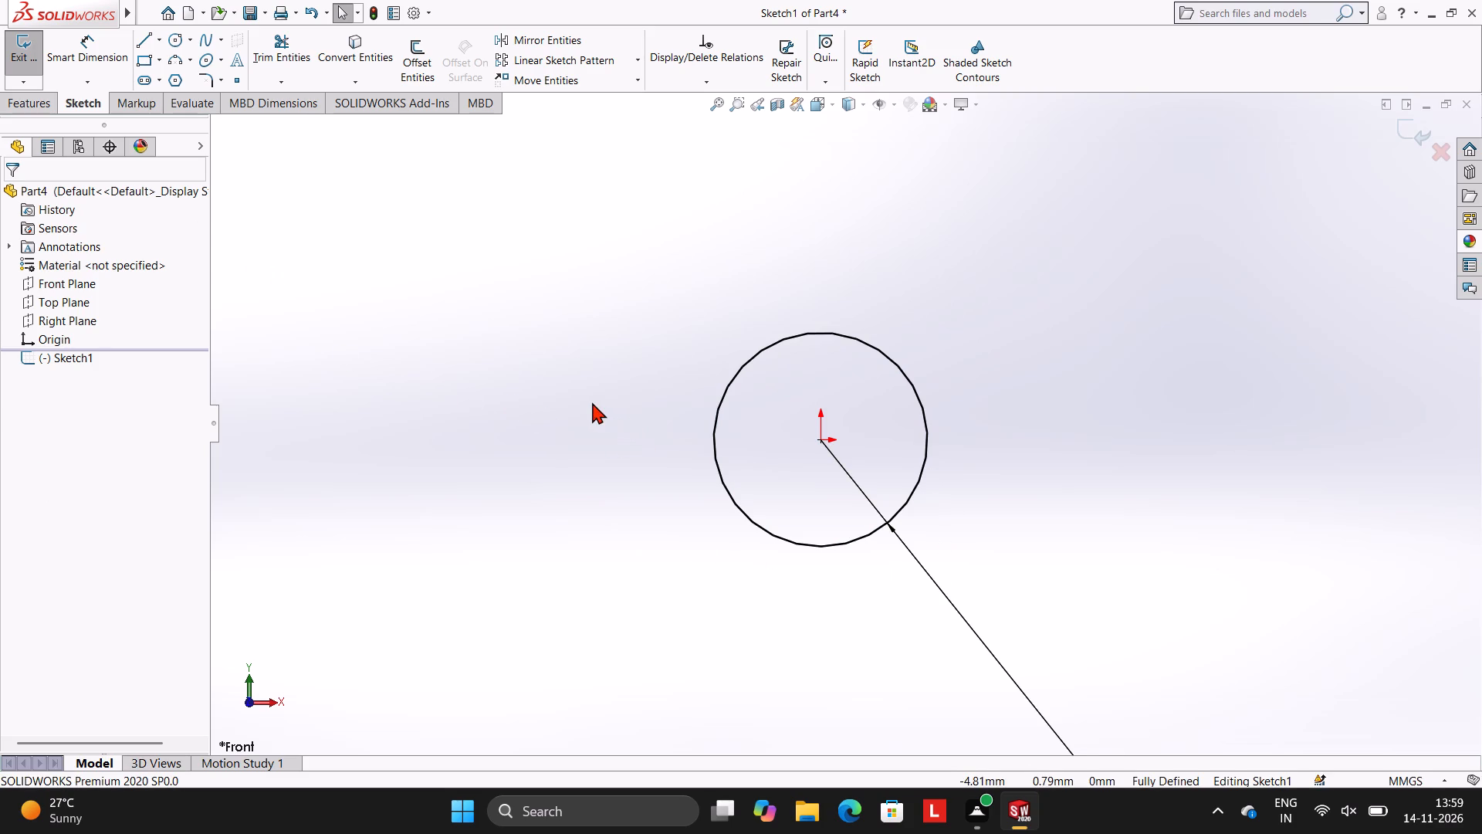
Extrude the 2.25 mm radius circle as a blind boss 0.5 mm deep from the sketch plane.
{"action": "left_click", "coordinate": [43, 100]}
{"action": "left_click", "coordinate": [54, 66]}
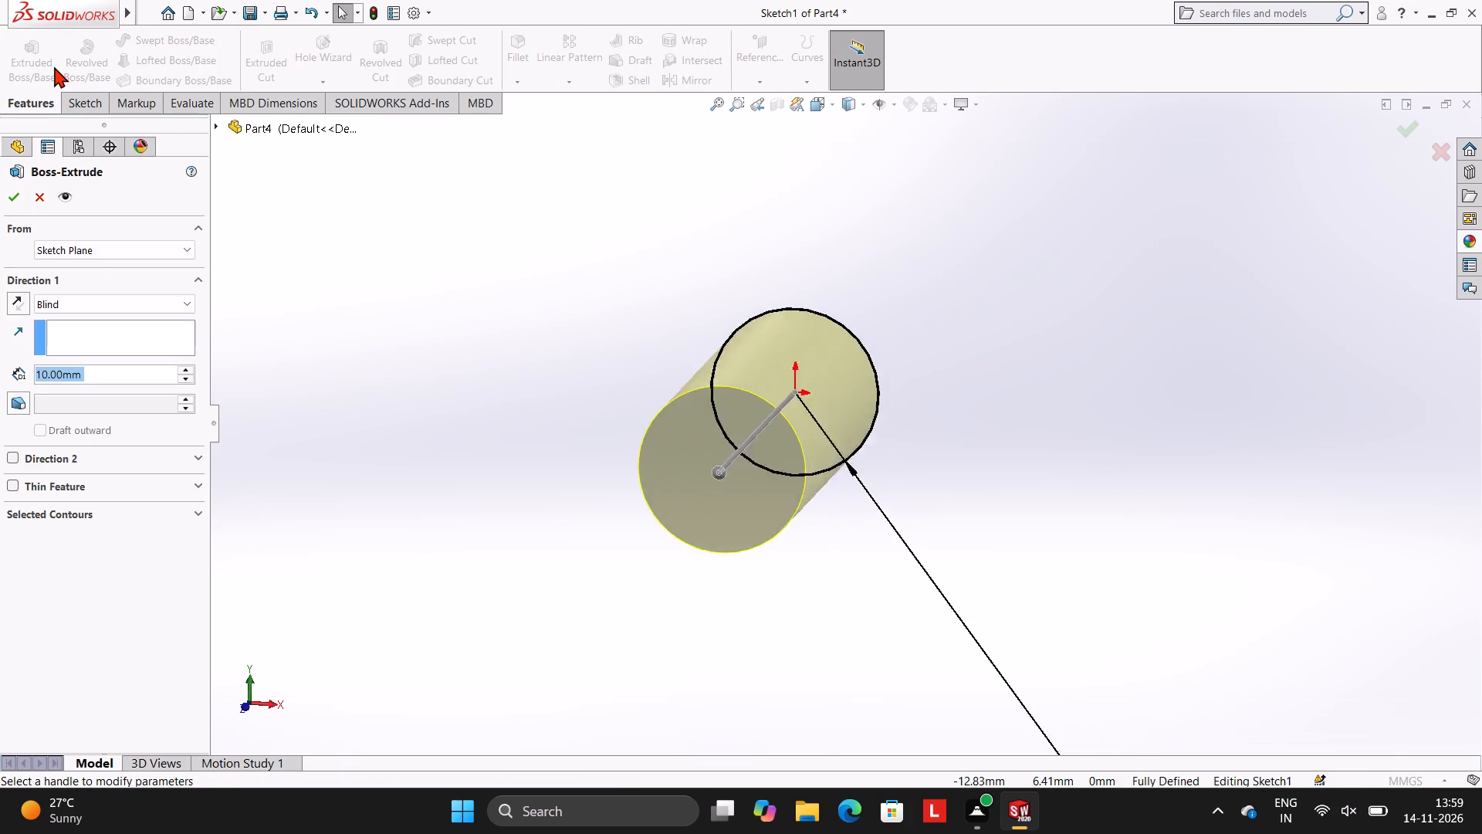
{"action": "key", "text": "5"}
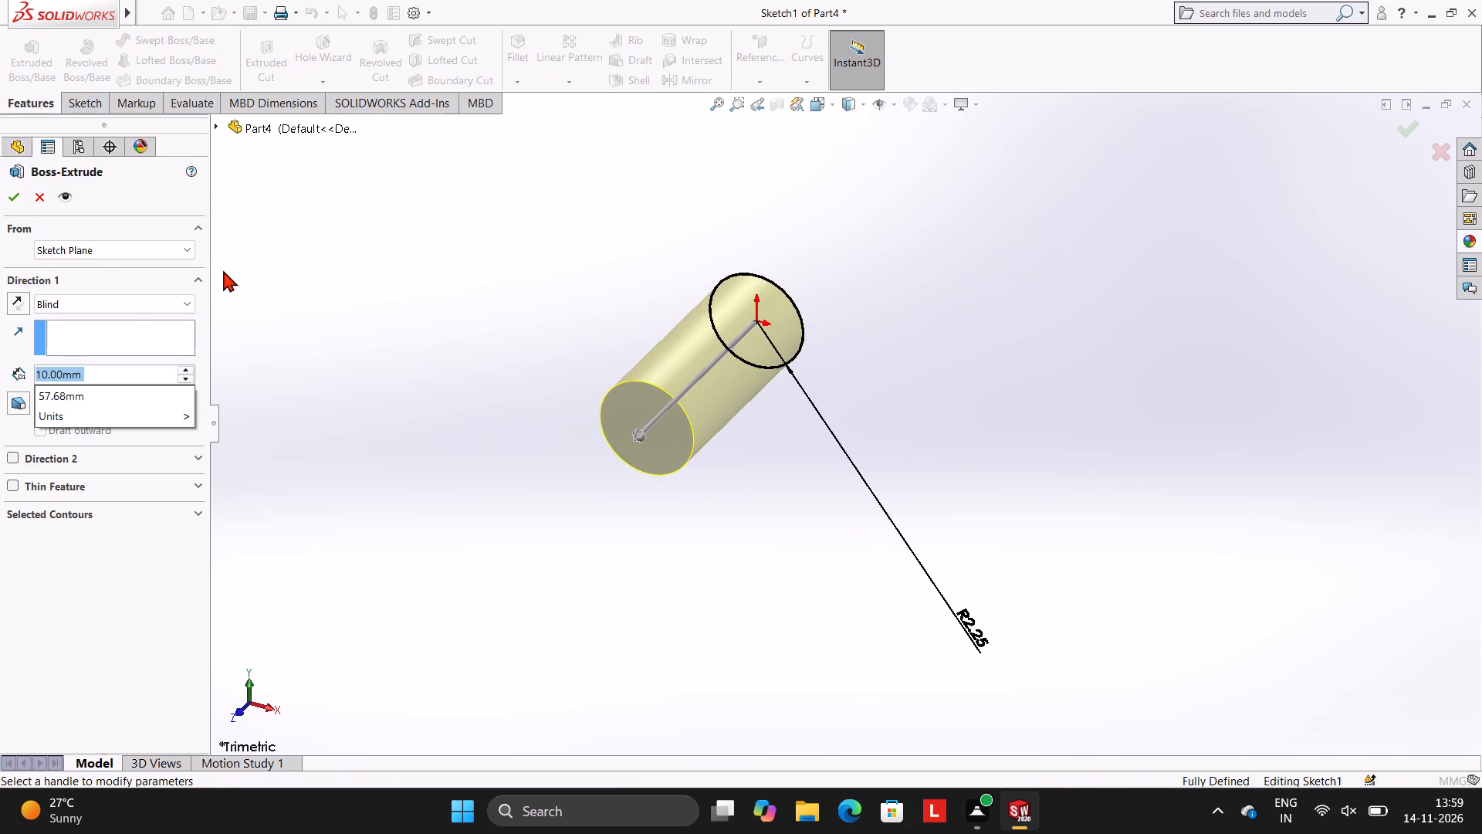
{"action": "key", "text": "Return"}
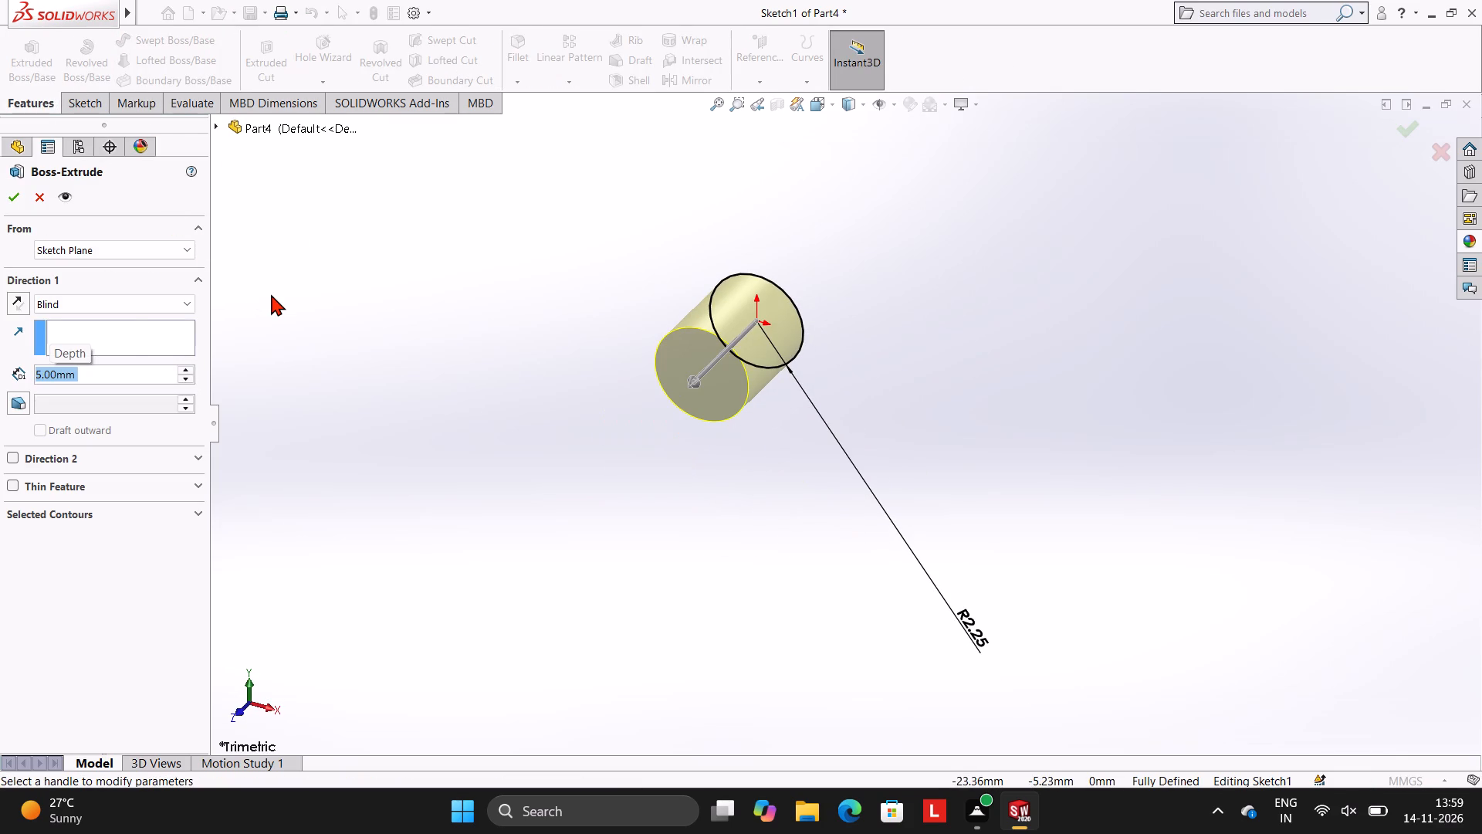
{"action": "type", "text": "0.5"}
{"action": "key", "text": "Return"}
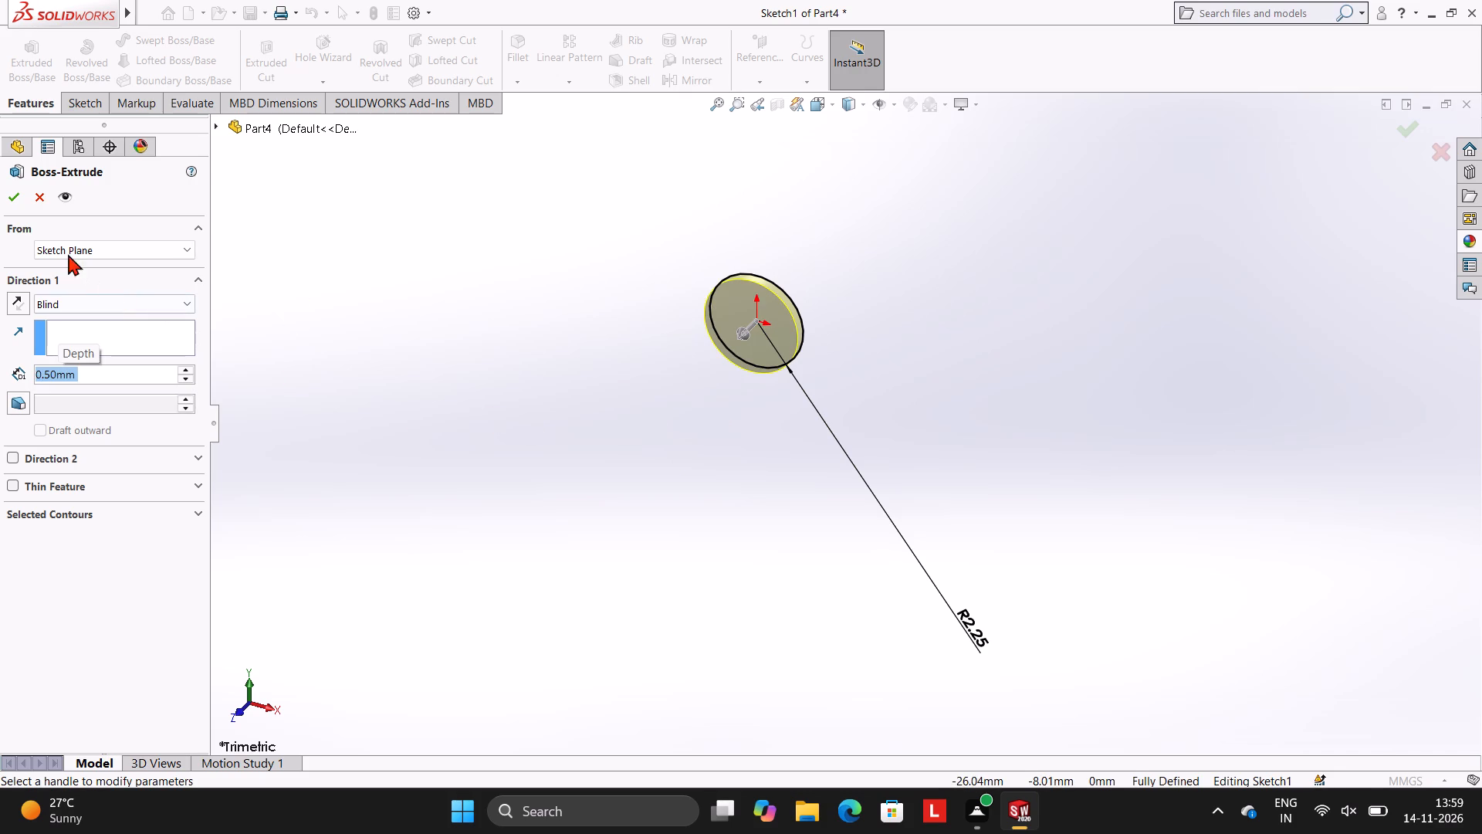
{"action": "left_click", "coordinate": [12, 196]}
{"action": "left_click", "coordinate": [384, 319]}
Start a sketch on the front face of the small disc and view it face-on.
{"action": "middle_click_drag", "start_coordinate": [772, 404], "coordinate": [857, 335]}
{"action": "left_click", "coordinate": [760, 308]}
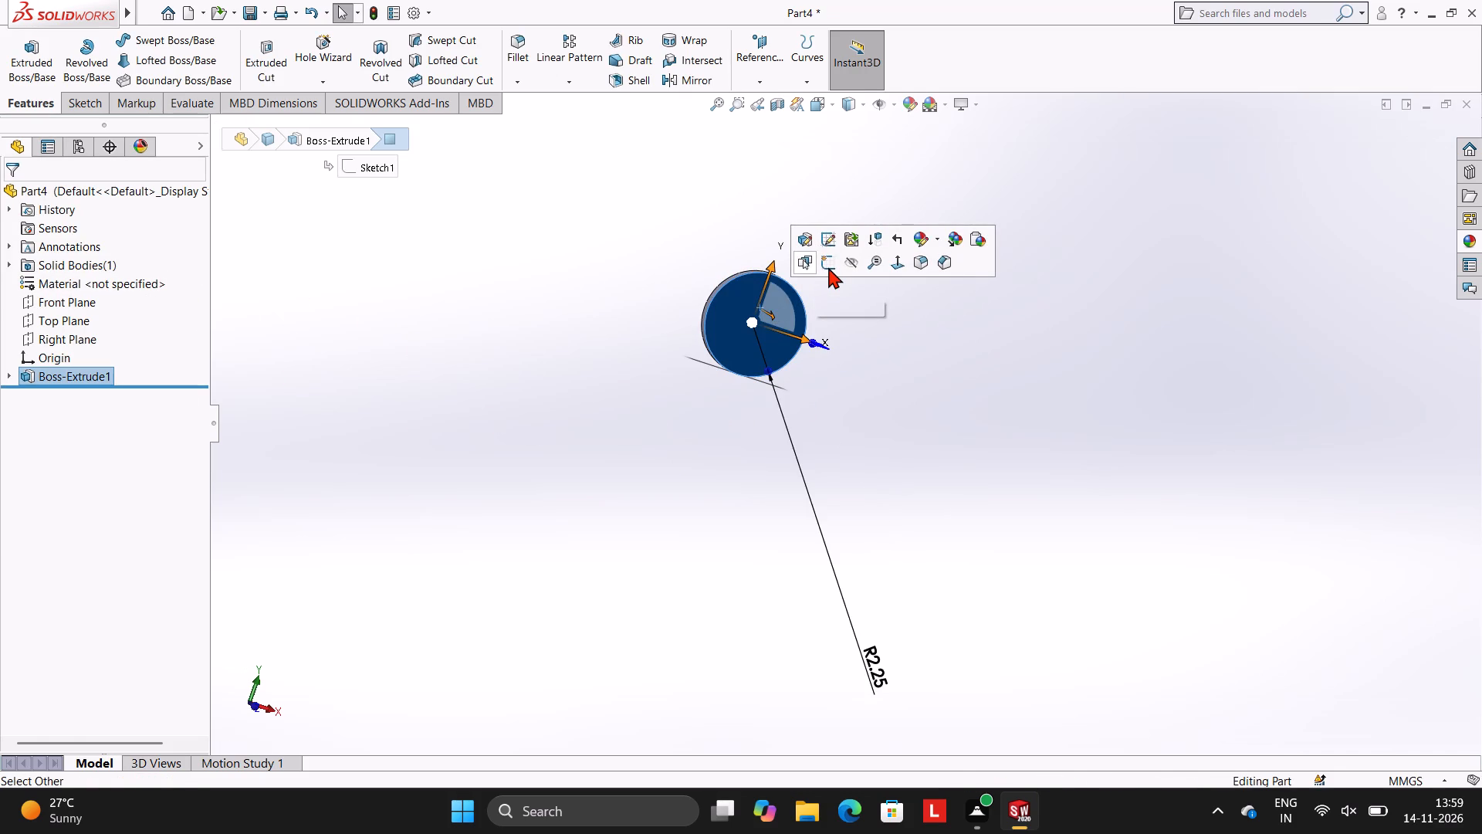
{"action": "left_click", "coordinate": [828, 267]}
{"action": "key", "text": "ctrl+8"}
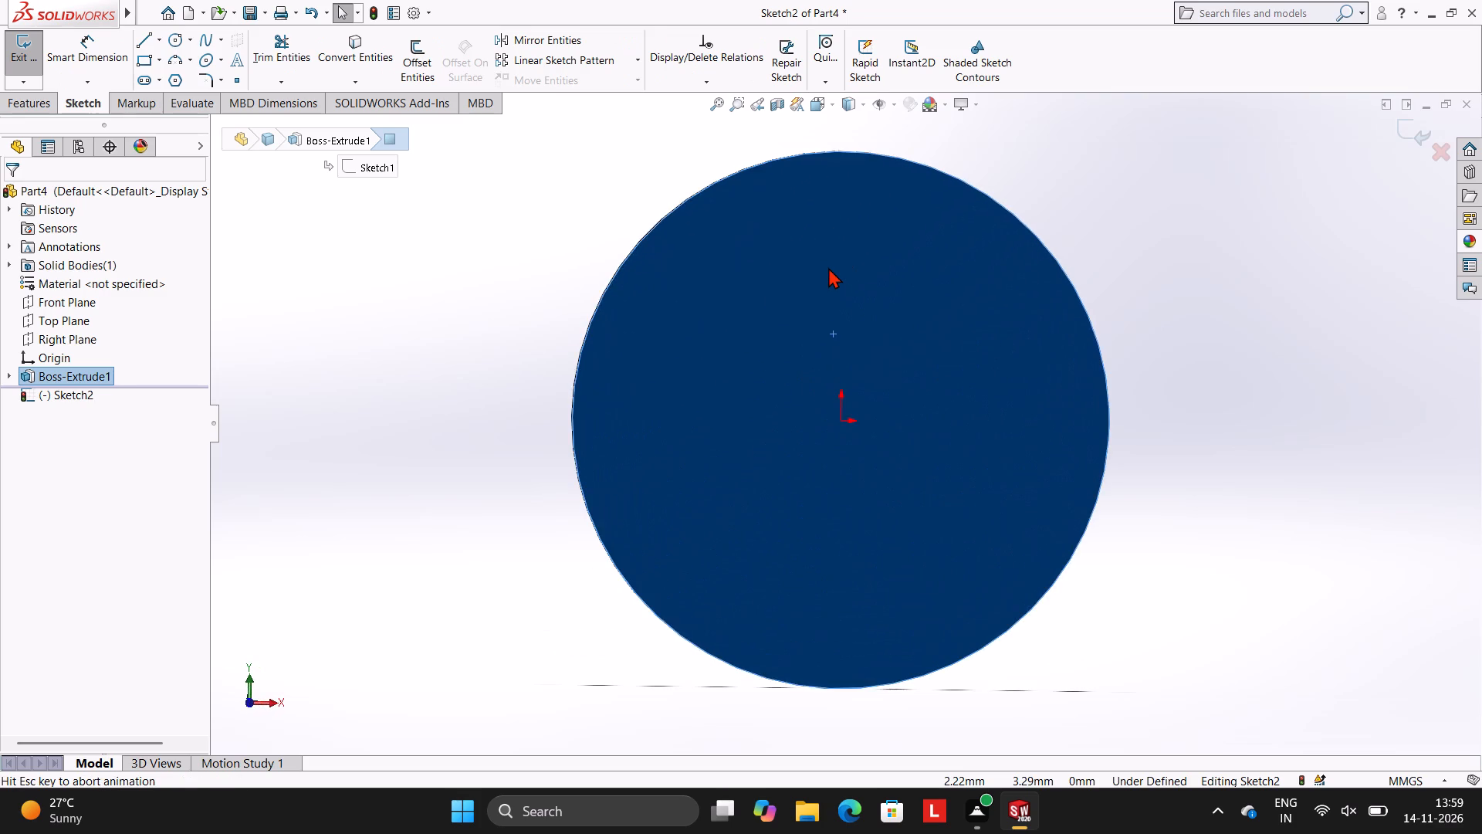
{"action": "key", "text": "Escape"}
{"action": "key", "text": "Escape"}
Sketch a circle centred on the origin with a radius of 6 mm, concentric with the small disc.
{"action": "scroll", "coordinate": [979, 498], "scroll_direction": "up", "scroll_amount": 1}
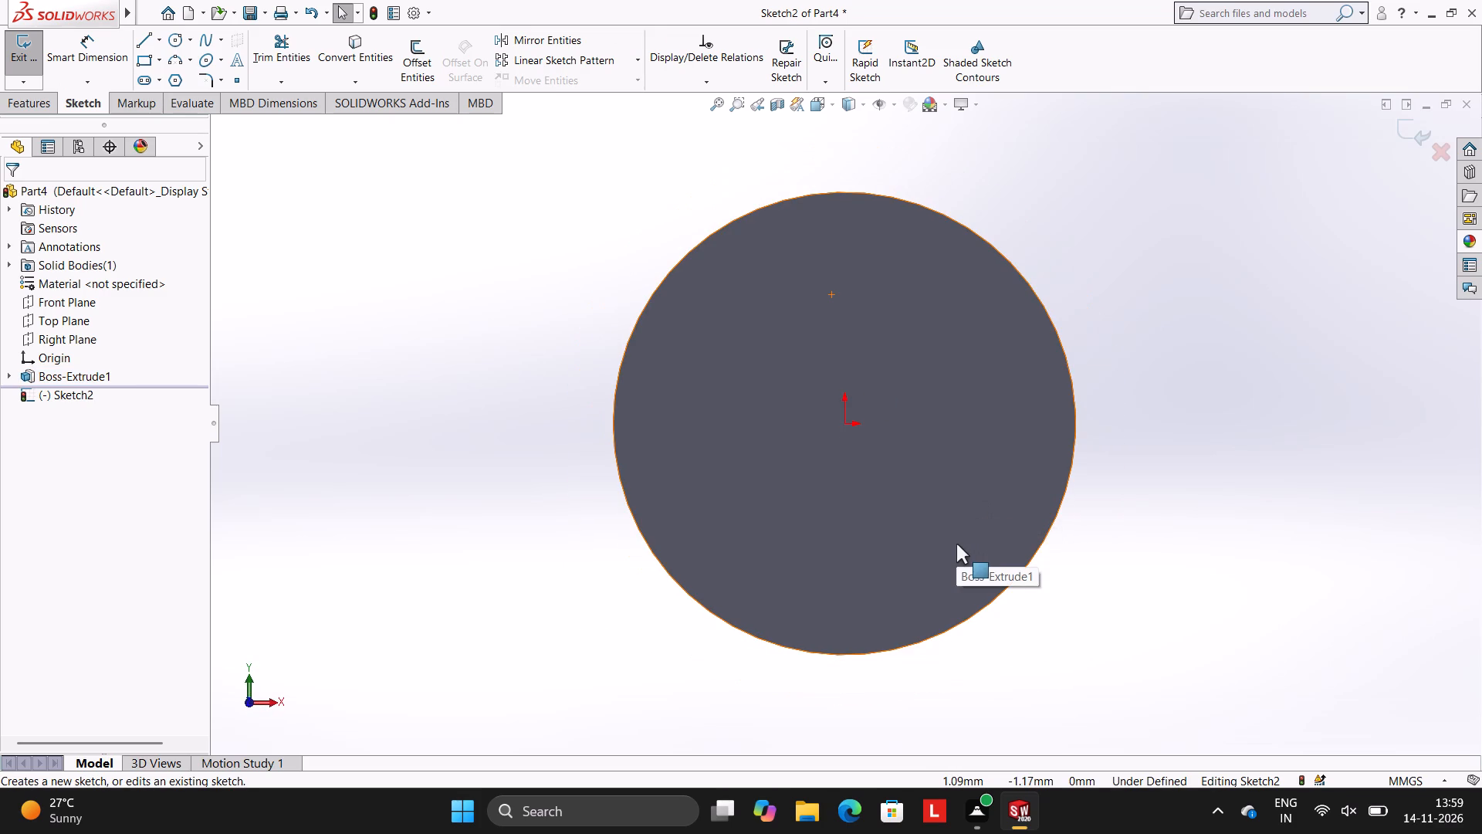
{"action": "scroll", "coordinate": [1020, 565], "scroll_direction": "down", "scroll_amount": 2}
{"action": "scroll", "coordinate": [879, 412], "scroll_direction": "up", "scroll_amount": 3}
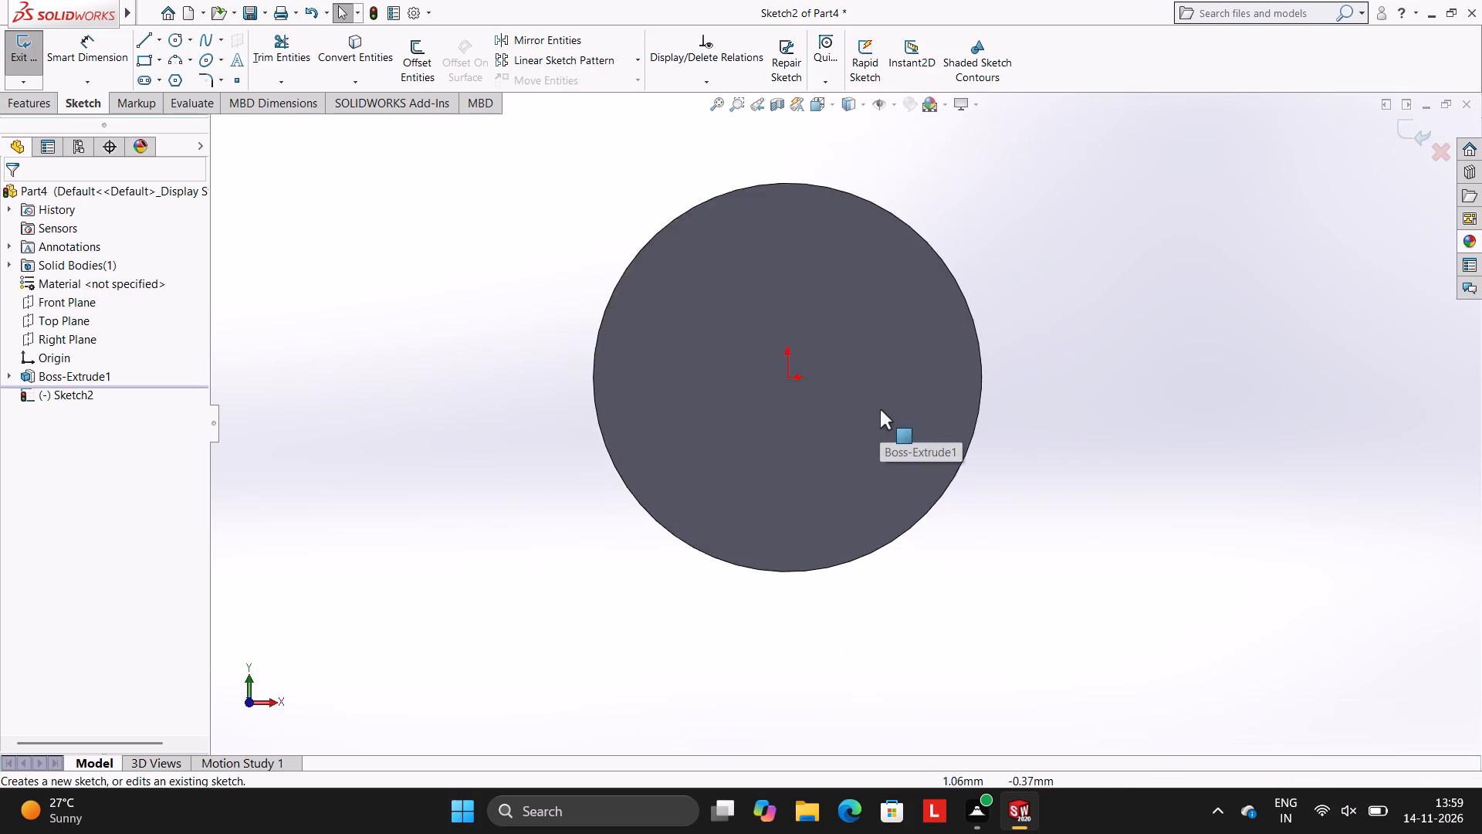
{"action": "scroll", "coordinate": [880, 409], "scroll_direction": "up", "scroll_amount": 3}
{"action": "scroll", "coordinate": [878, 379], "scroll_direction": "down", "scroll_amount": 1}
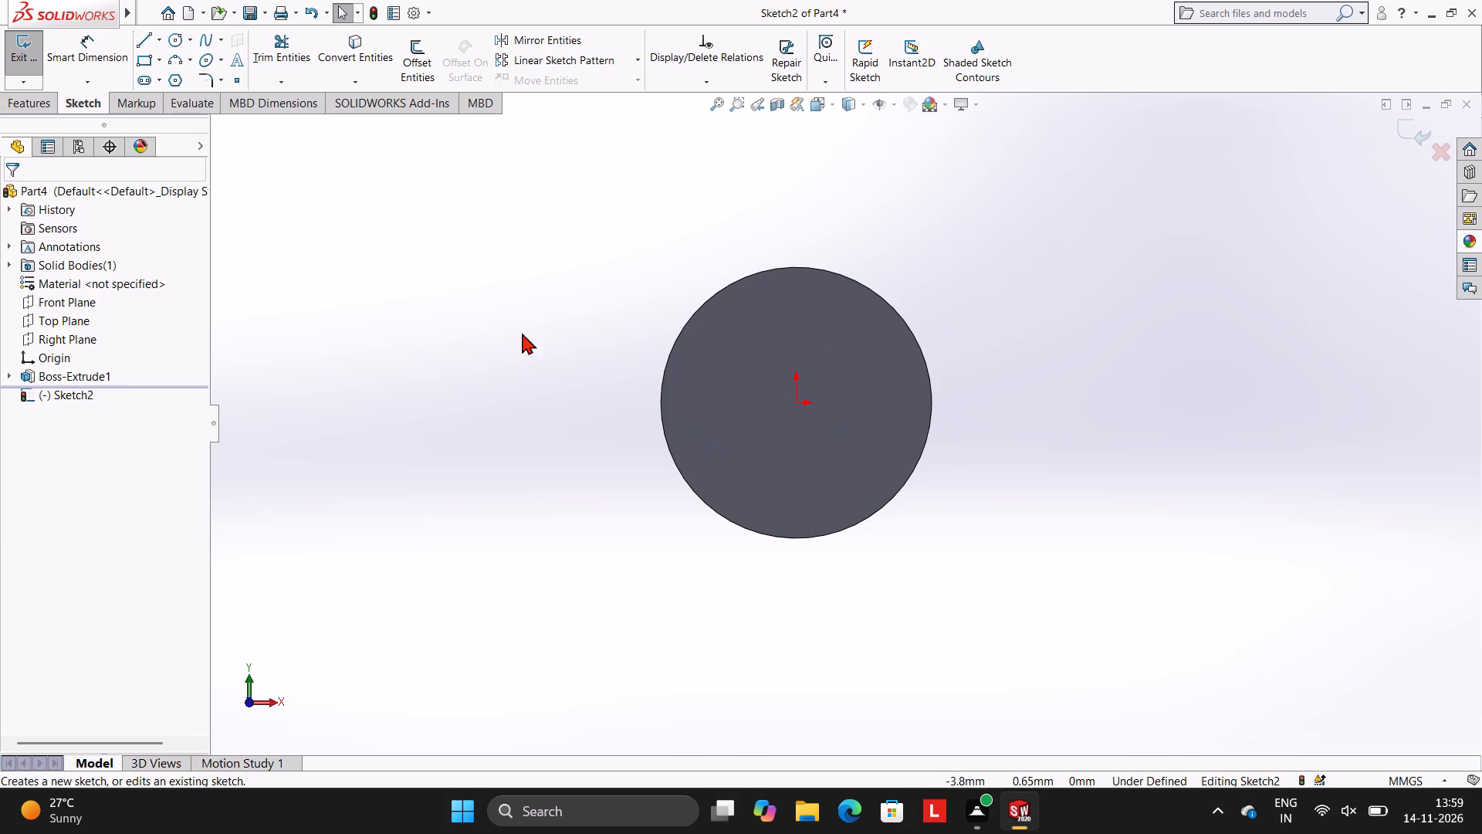
{"action": "left_click", "coordinate": [178, 32]}
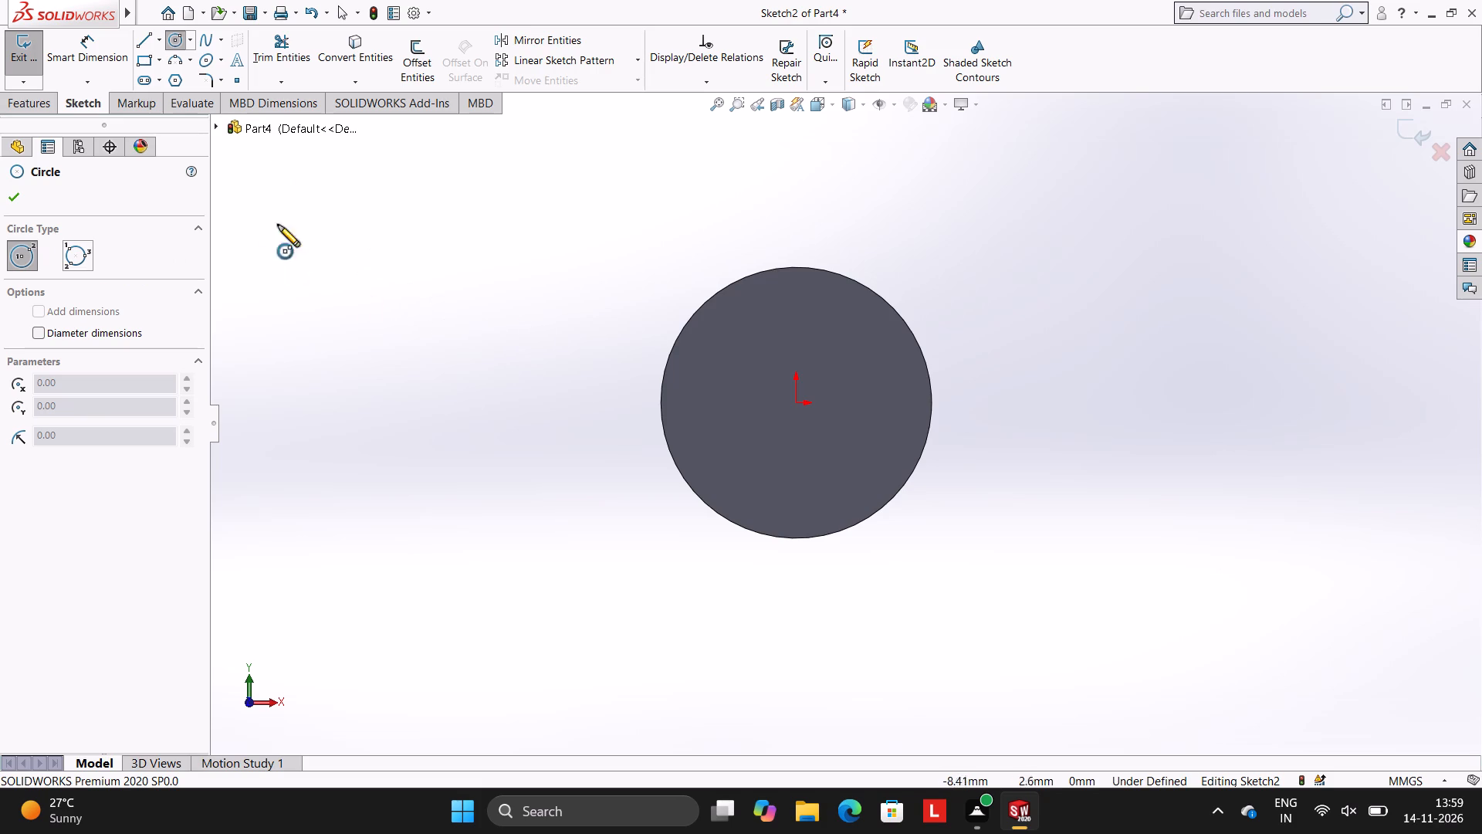
{"action": "left_click", "coordinate": [796, 401]}
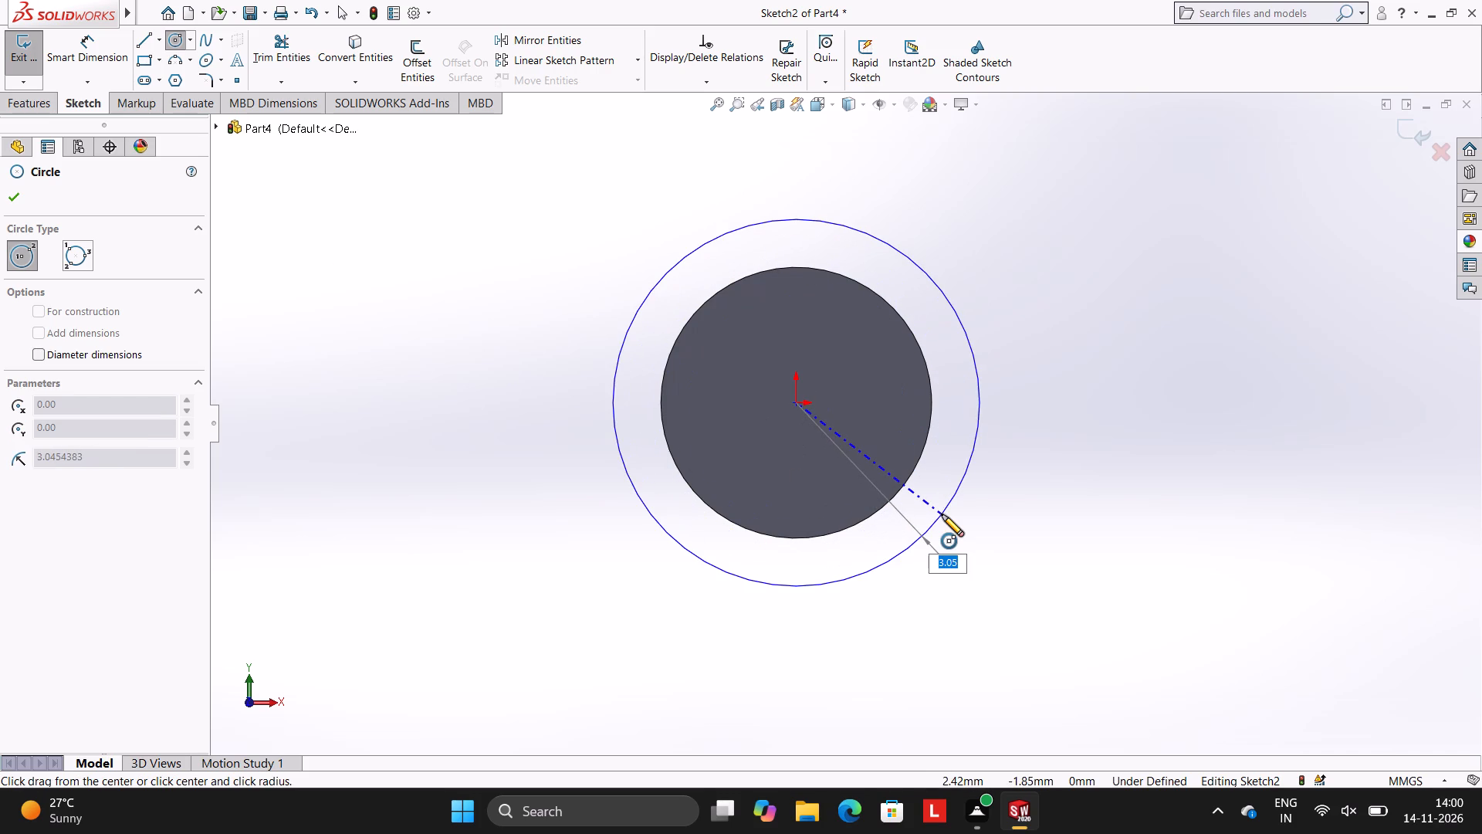
{"action": "key", "text": "6"}
{"action": "key", "text": "Return"}
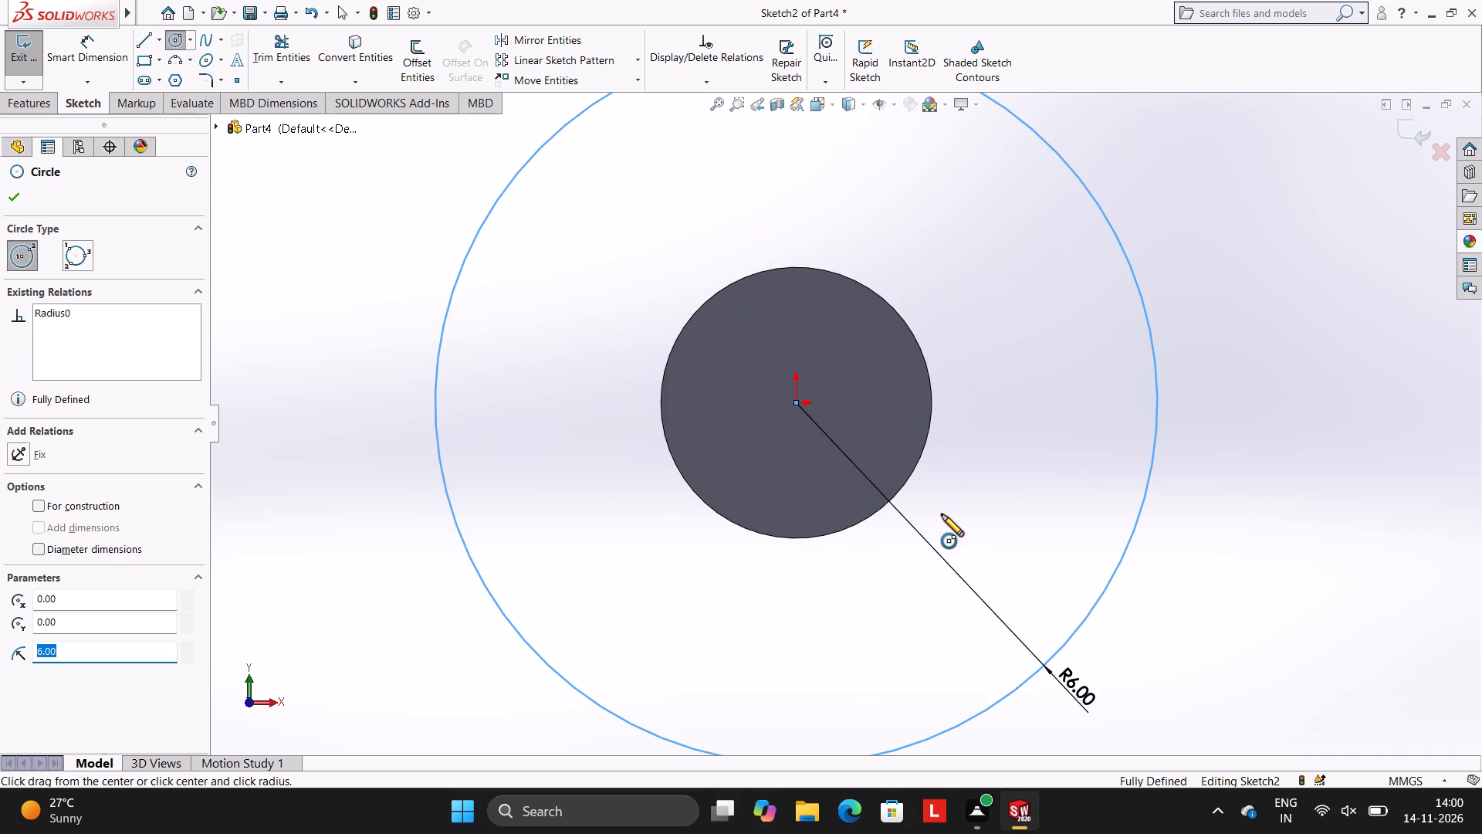
{"action": "scroll", "coordinate": [947, 517], "scroll_direction": "down", "scroll_amount": 1}
{"action": "scroll", "coordinate": [947, 517], "scroll_direction": "up", "scroll_amount": 4}
{"action": "scroll", "coordinate": [904, 344], "scroll_direction": "up", "scroll_amount": 1}
{"action": "scroll", "coordinate": [908, 364], "scroll_direction": "down", "scroll_amount": 1}
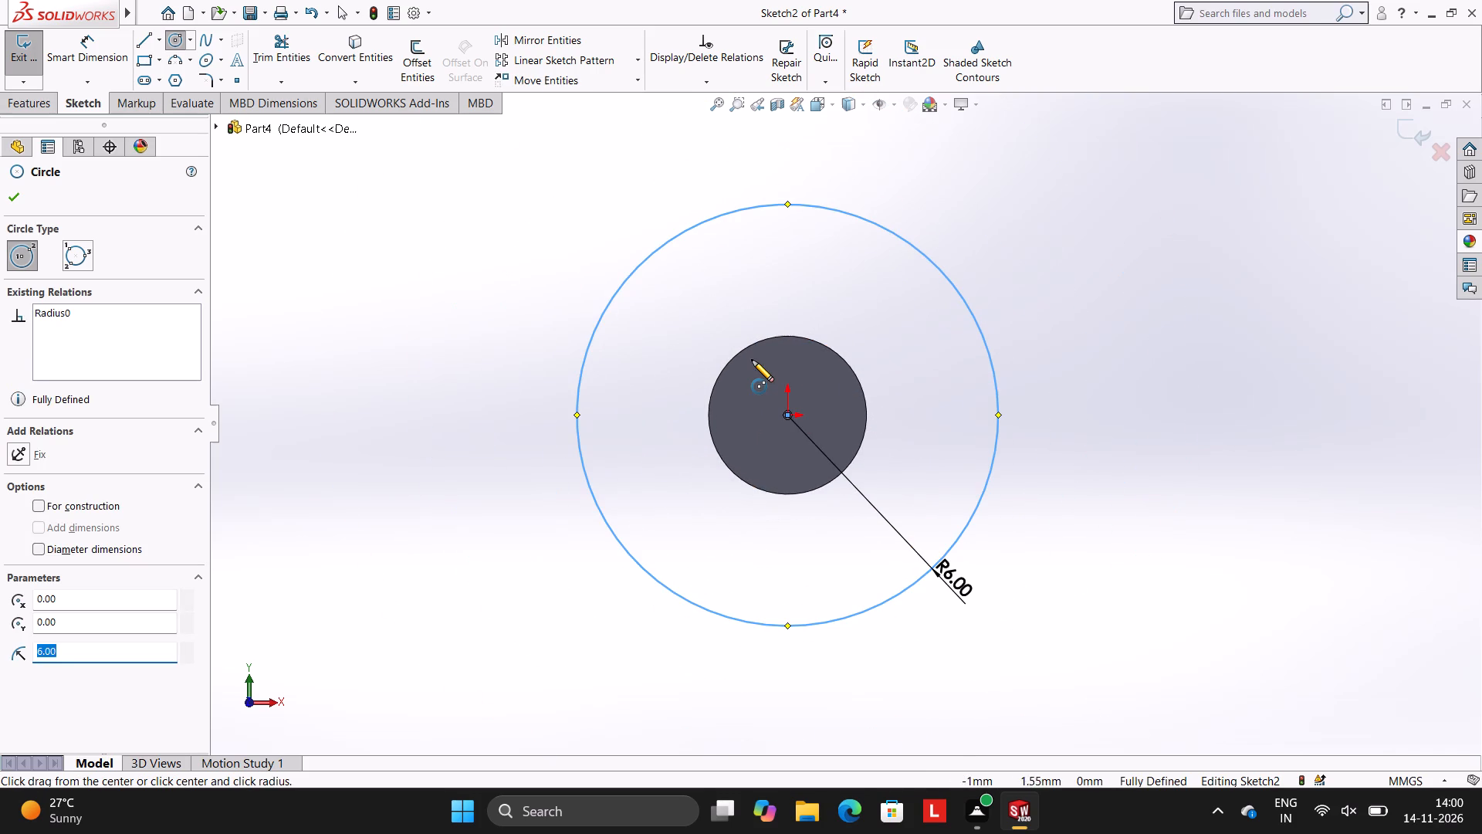
{"action": "key", "text": "Escape"}
{"action": "key", "text": "Escape"}
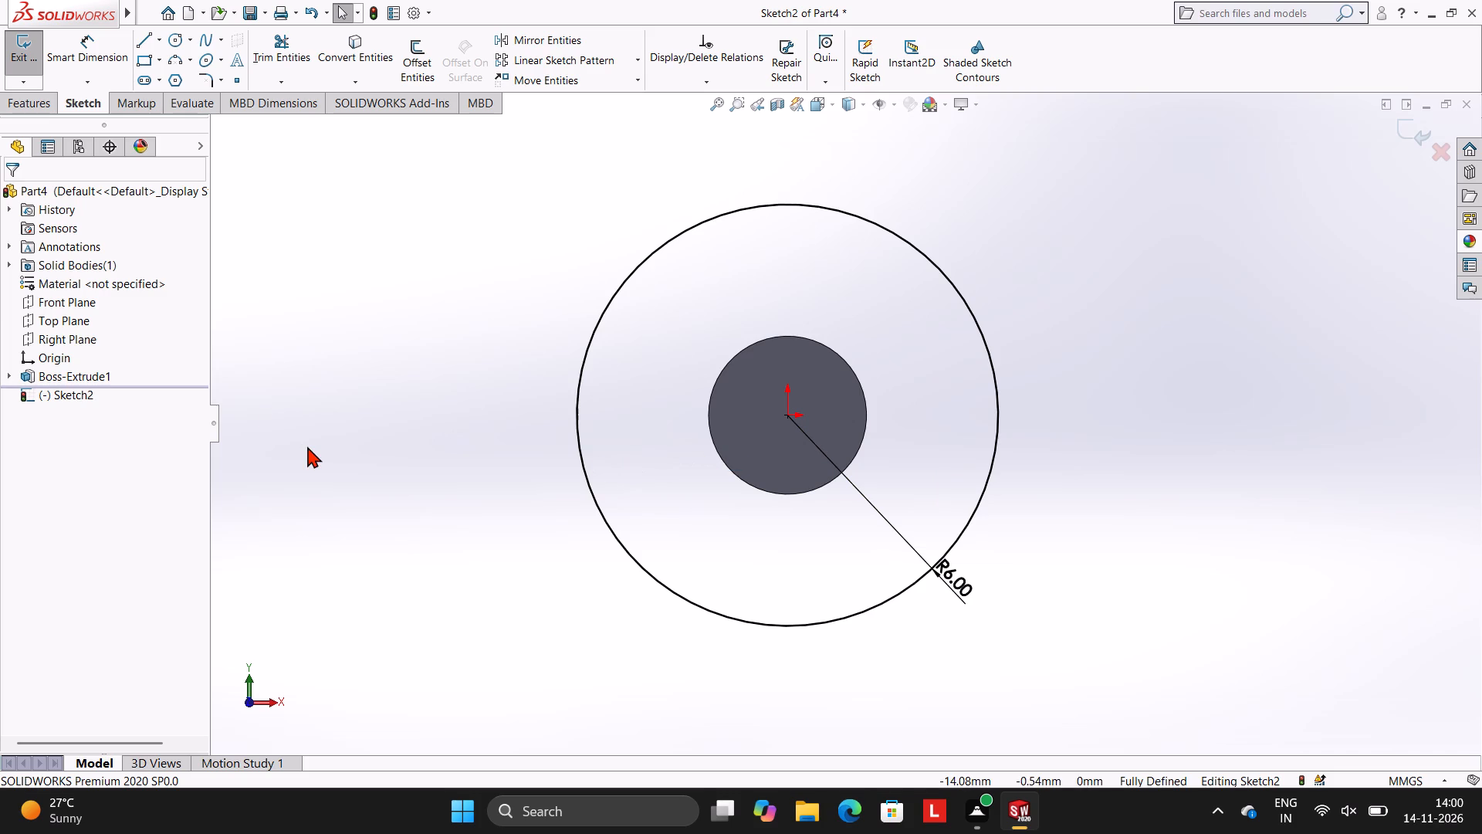
Extrude the 6 mm radius circle as a blind boss 0.5 mm deep, away from and merged with the small disc.
{"action": "left_click", "coordinate": [31, 100]}
{"action": "left_click", "coordinate": [35, 66]}
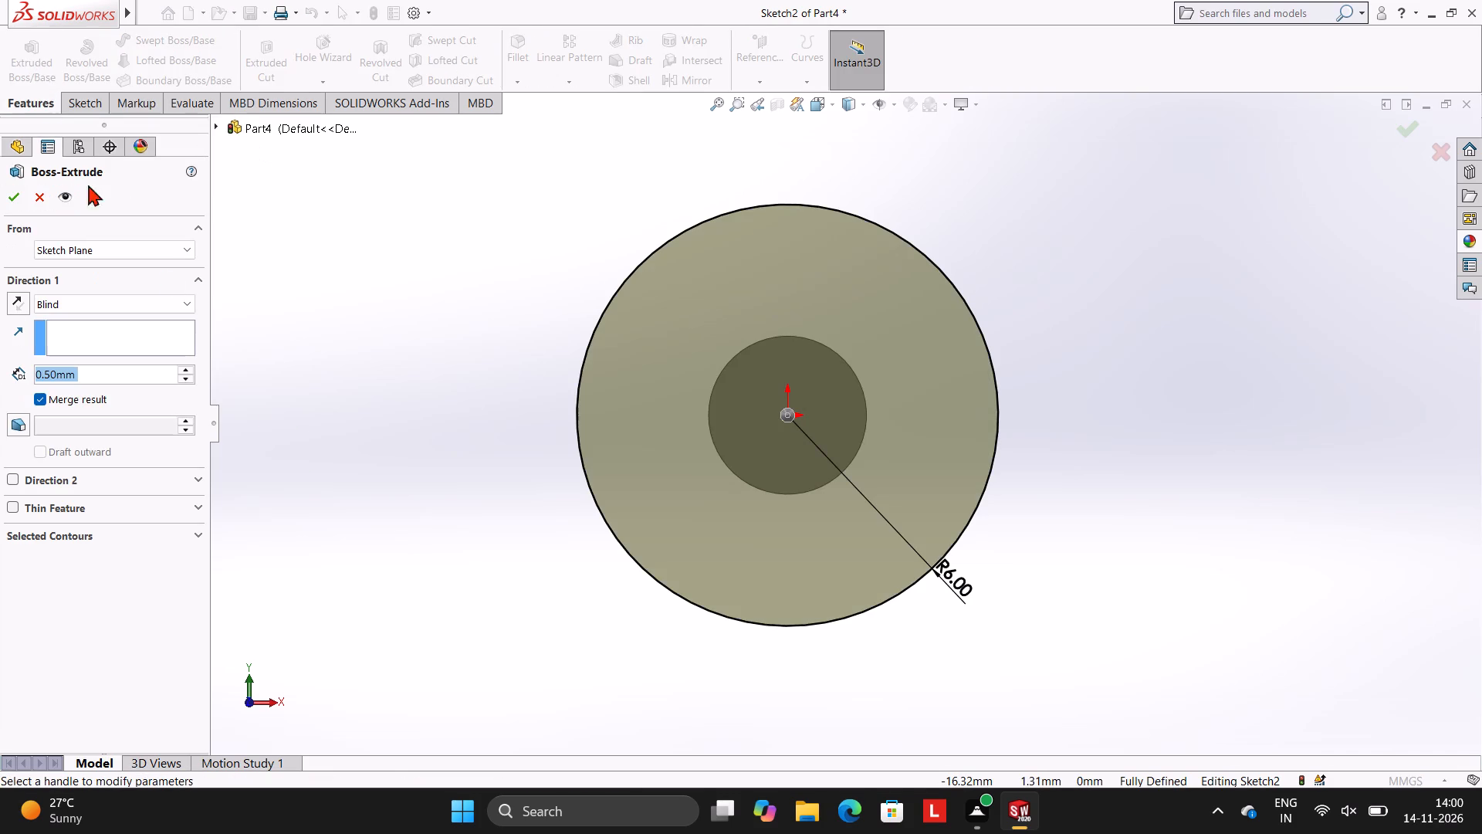
{"action": "middle_click_drag", "start_coordinate": [1050, 511], "coordinate": [895, 432]}
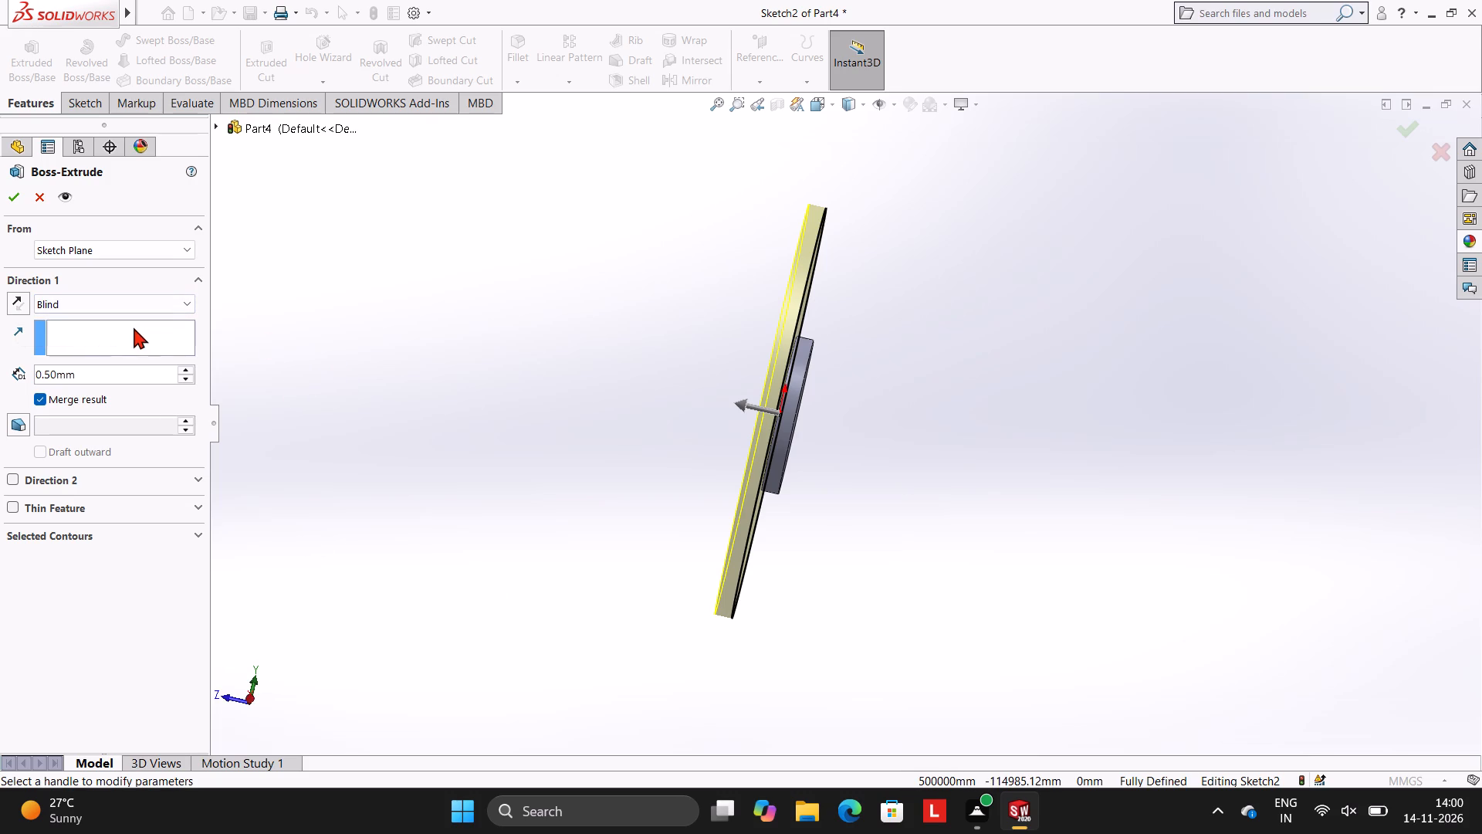
{"action": "left_click", "coordinate": [16, 197]}
{"action": "left_click", "coordinate": [298, 287]}
Start a sketch on the larger disc's flat outer face, on the side opposite the small disc.
{"action": "middle_click_drag", "start_coordinate": [330, 295], "coordinate": [597, 304]}
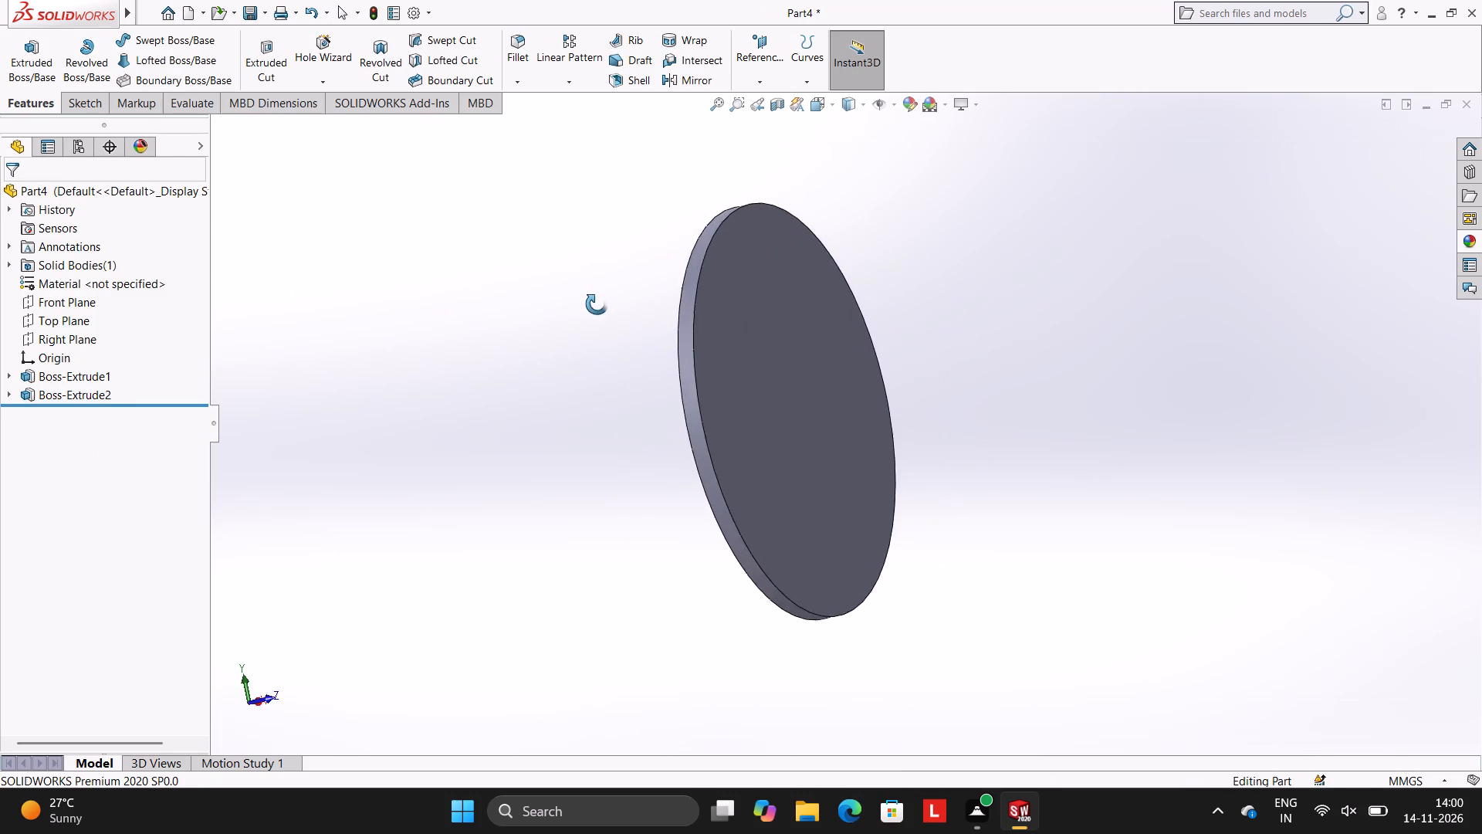
{"action": "middle_click_drag", "start_coordinate": [597, 304], "coordinate": [509, 286]}
{"action": "left_click", "coordinate": [779, 389]}
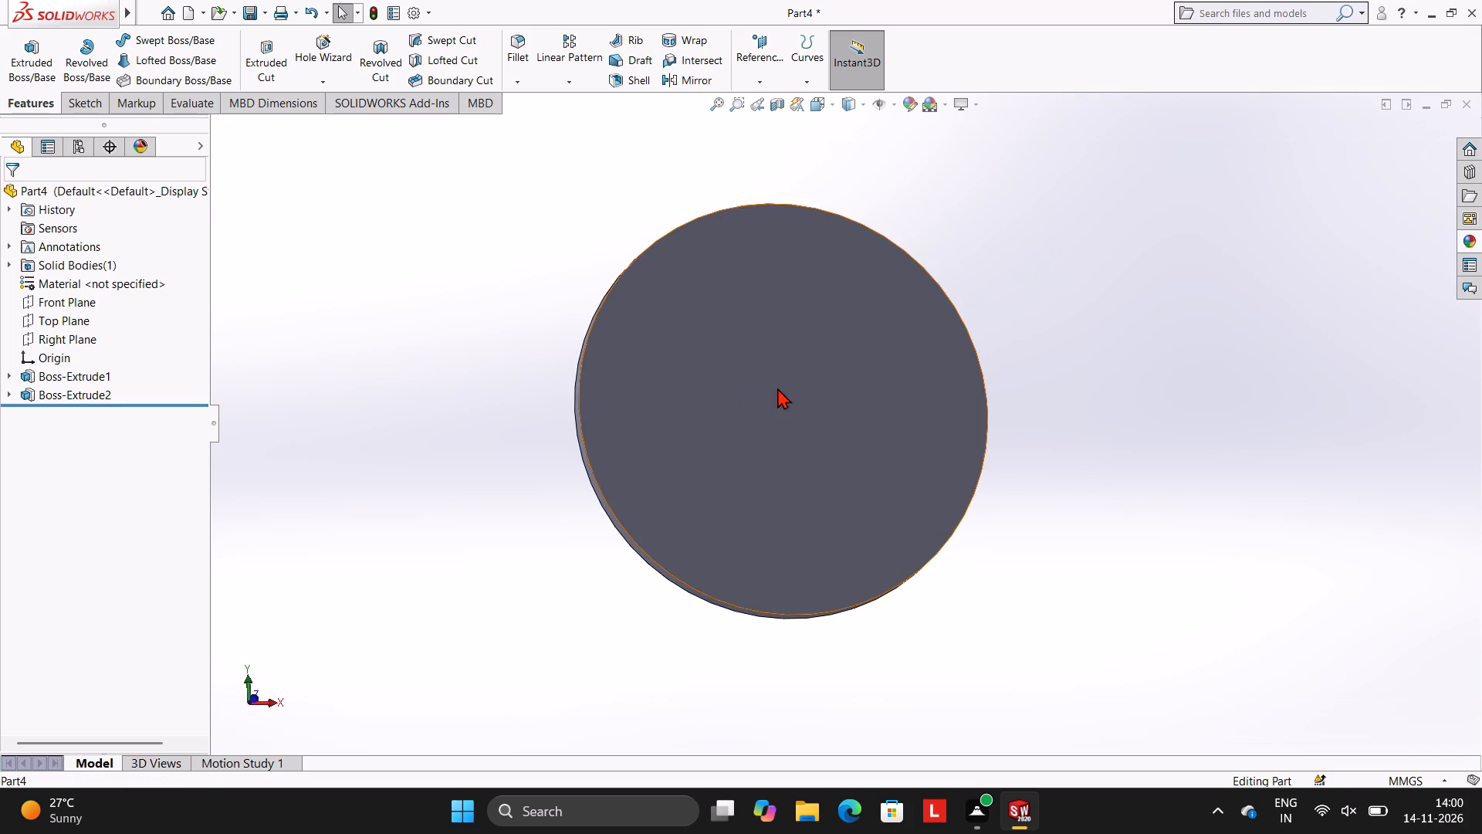
{"action": "left_click", "coordinate": [851, 346]}
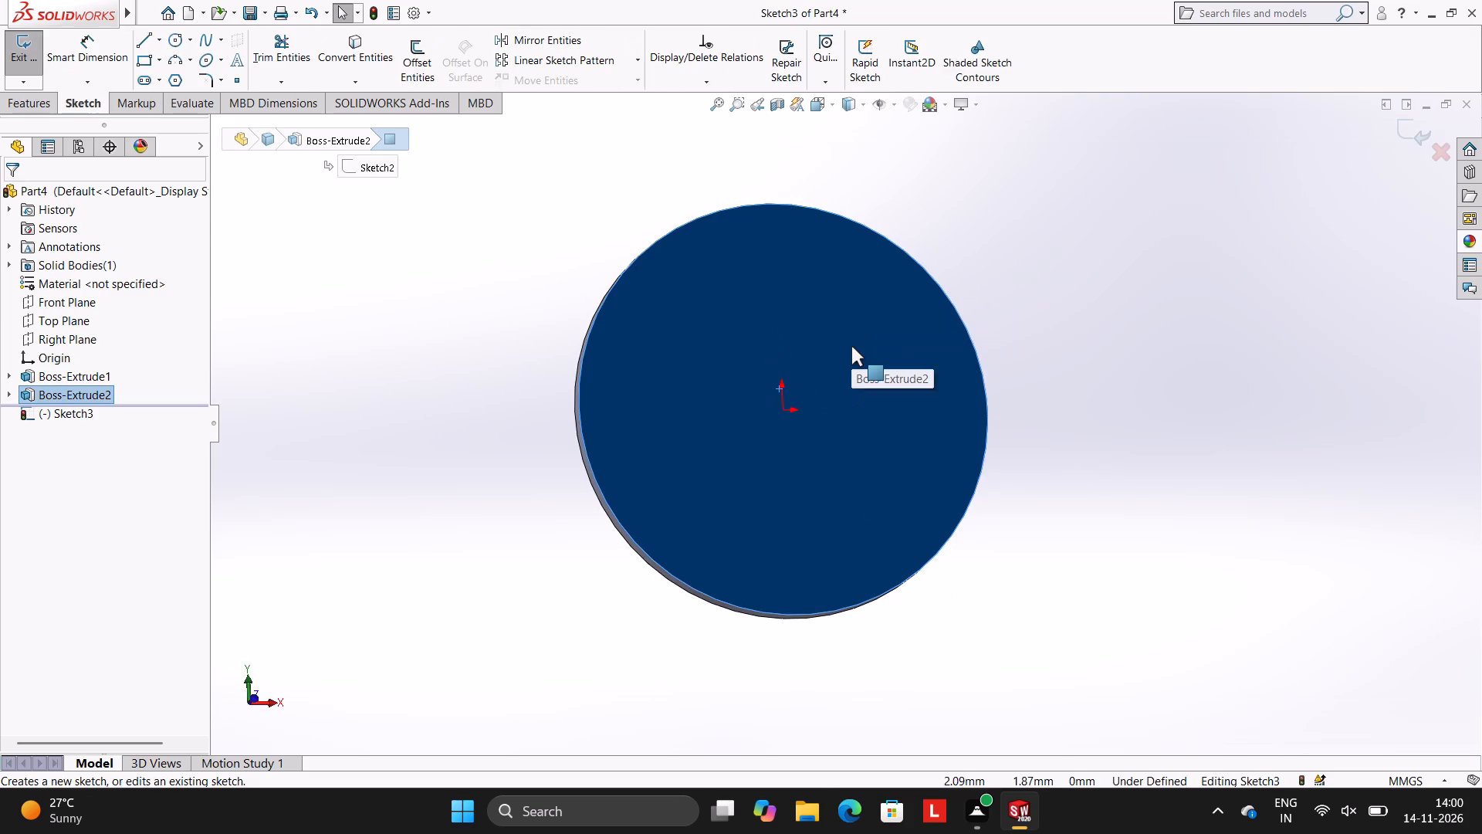
Sketch a circle centred on the origin with a radius of 2.25 mm on the larger disc's outer face.
{"action": "key", "text": "ctrl+8"}
{"action": "key", "text": "Escape"}
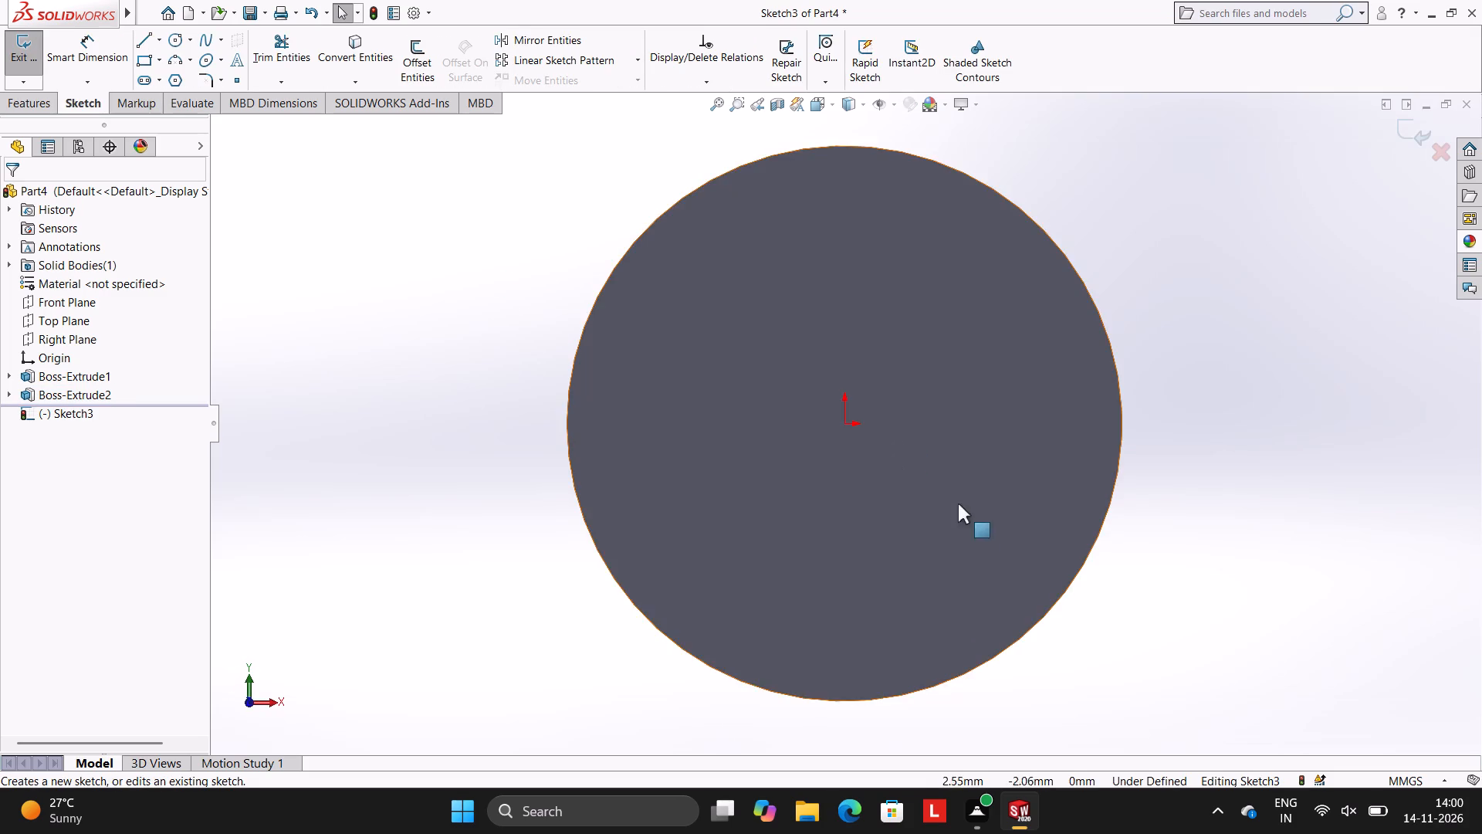
{"action": "scroll", "coordinate": [950, 468], "scroll_direction": "up", "scroll_amount": 3}
{"action": "scroll", "coordinate": [853, 432], "scroll_direction": "down", "scroll_amount": 1}
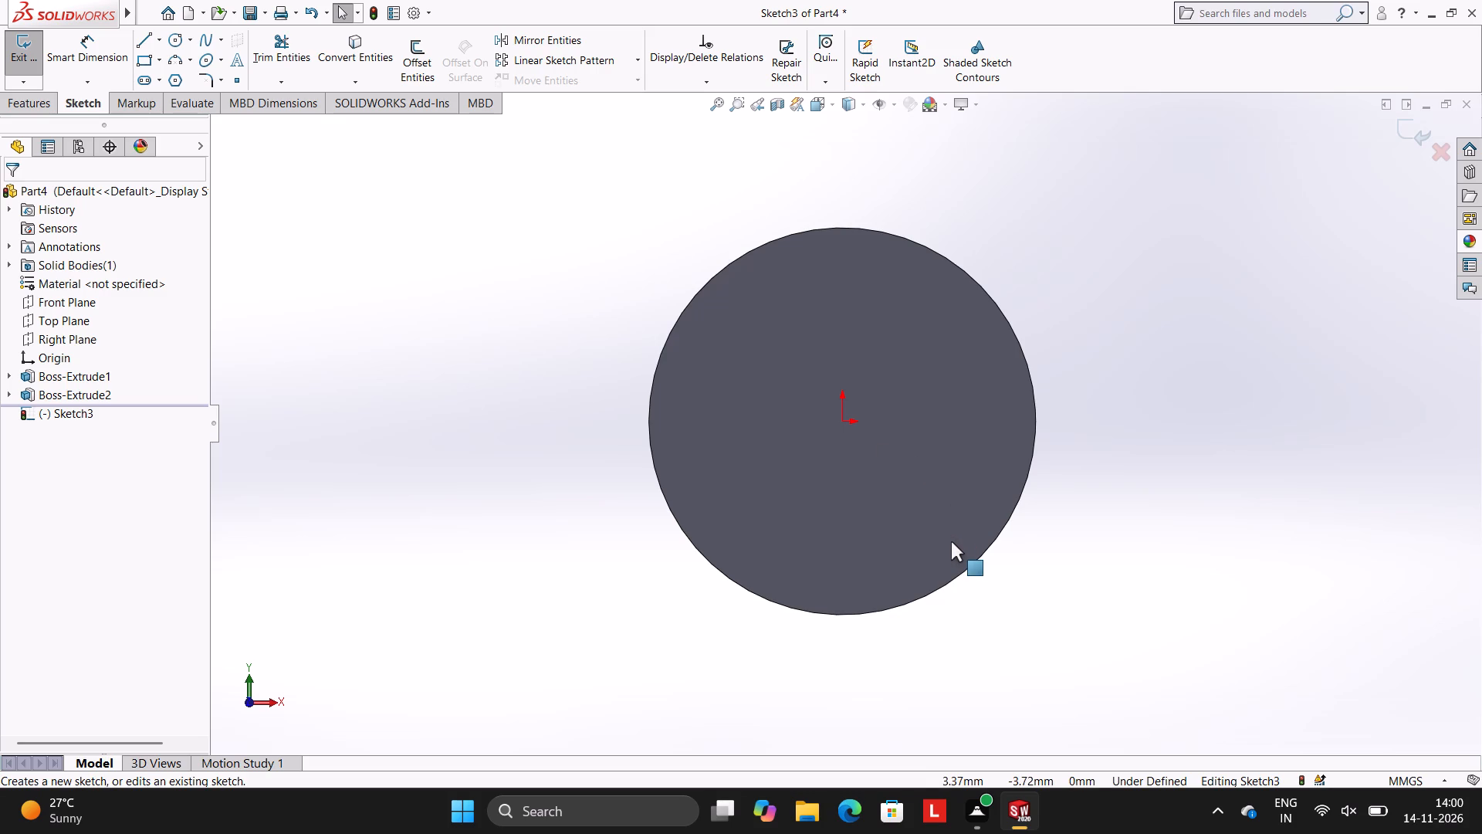
{"action": "left_click", "coordinate": [171, 39]}
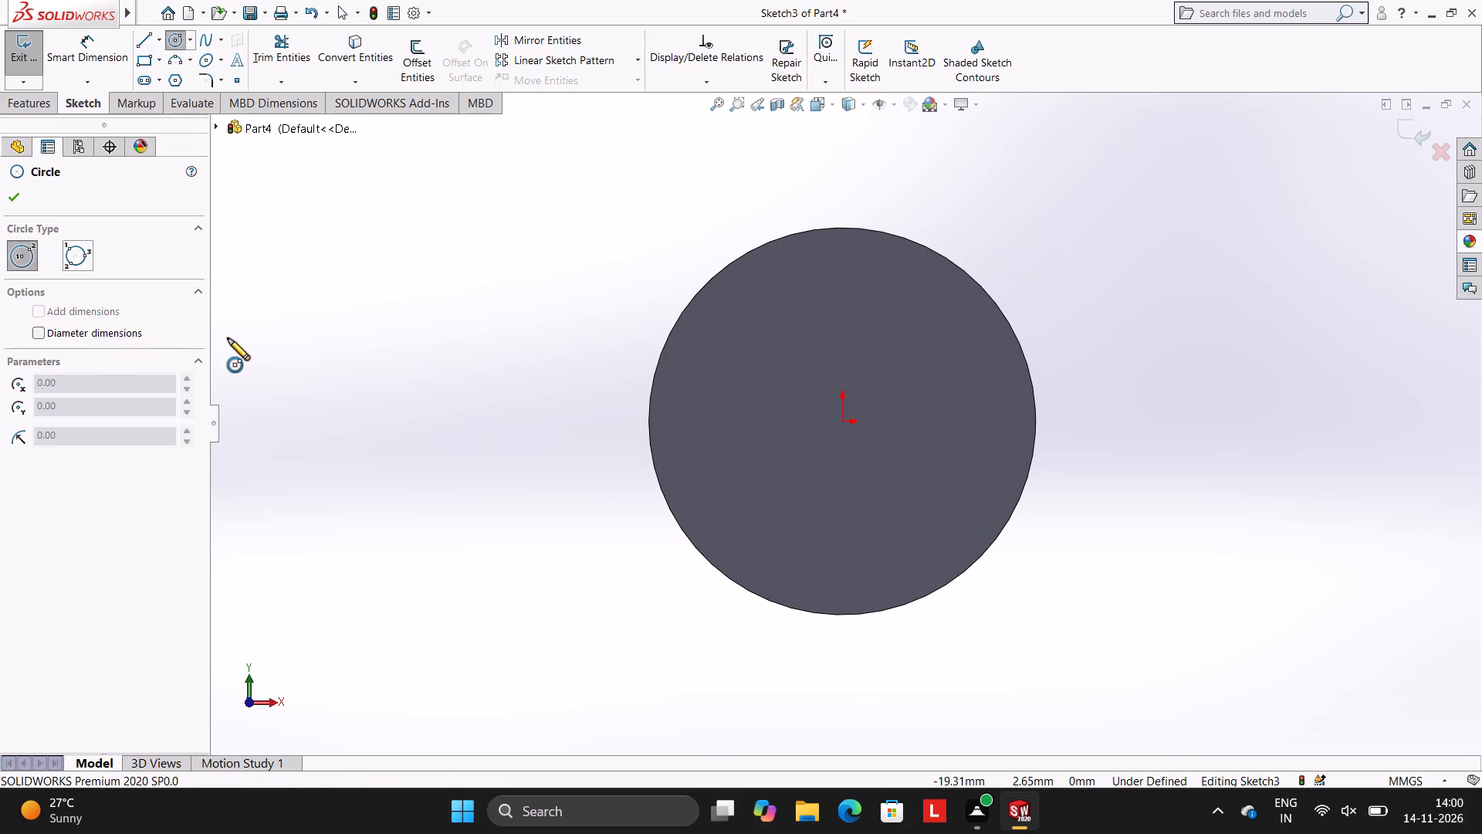
{"action": "left_click", "coordinate": [844, 424]}
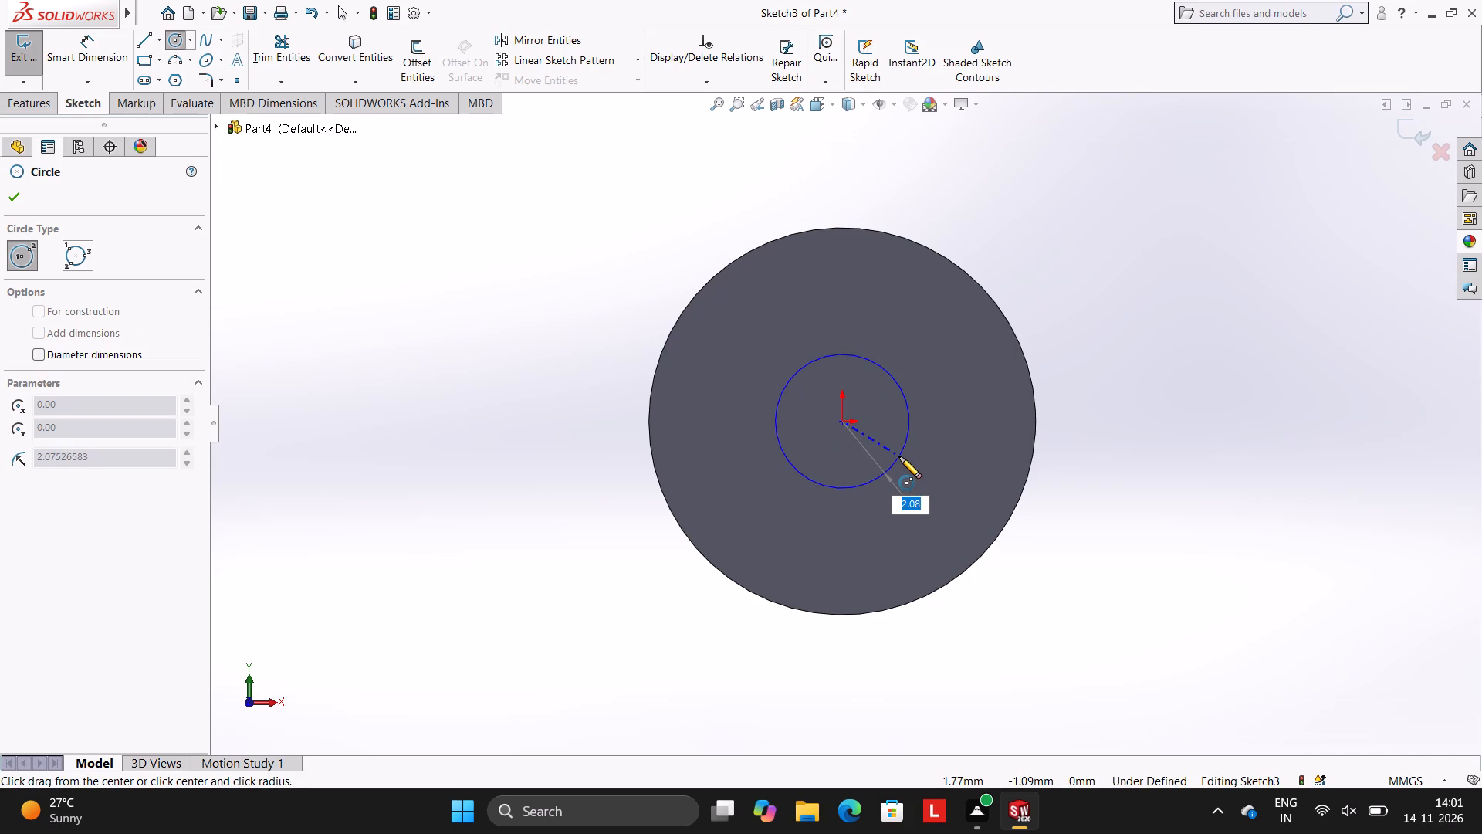
{"action": "type", "text": "2.25"}
{"action": "key", "text": "Return"}
{"action": "key", "text": "Escape"}
{"action": "key", "text": "Escape"}
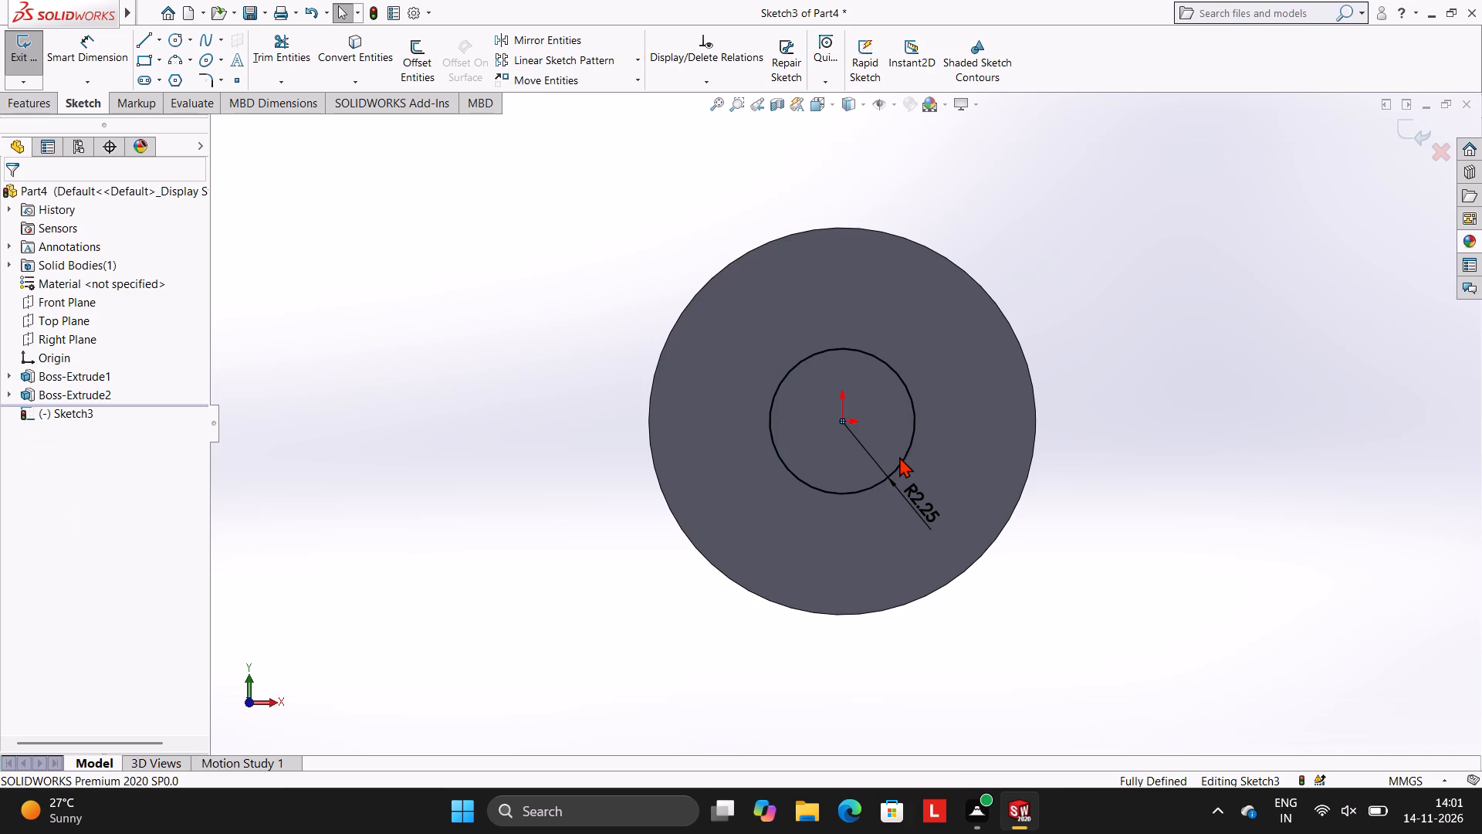
Extrude the 2.25 mm radius circle as a blind boss 0.5 mm deep, merged with the larger disc.
{"action": "left_click", "coordinate": [46, 111]}
{"action": "left_click", "coordinate": [45, 52]}
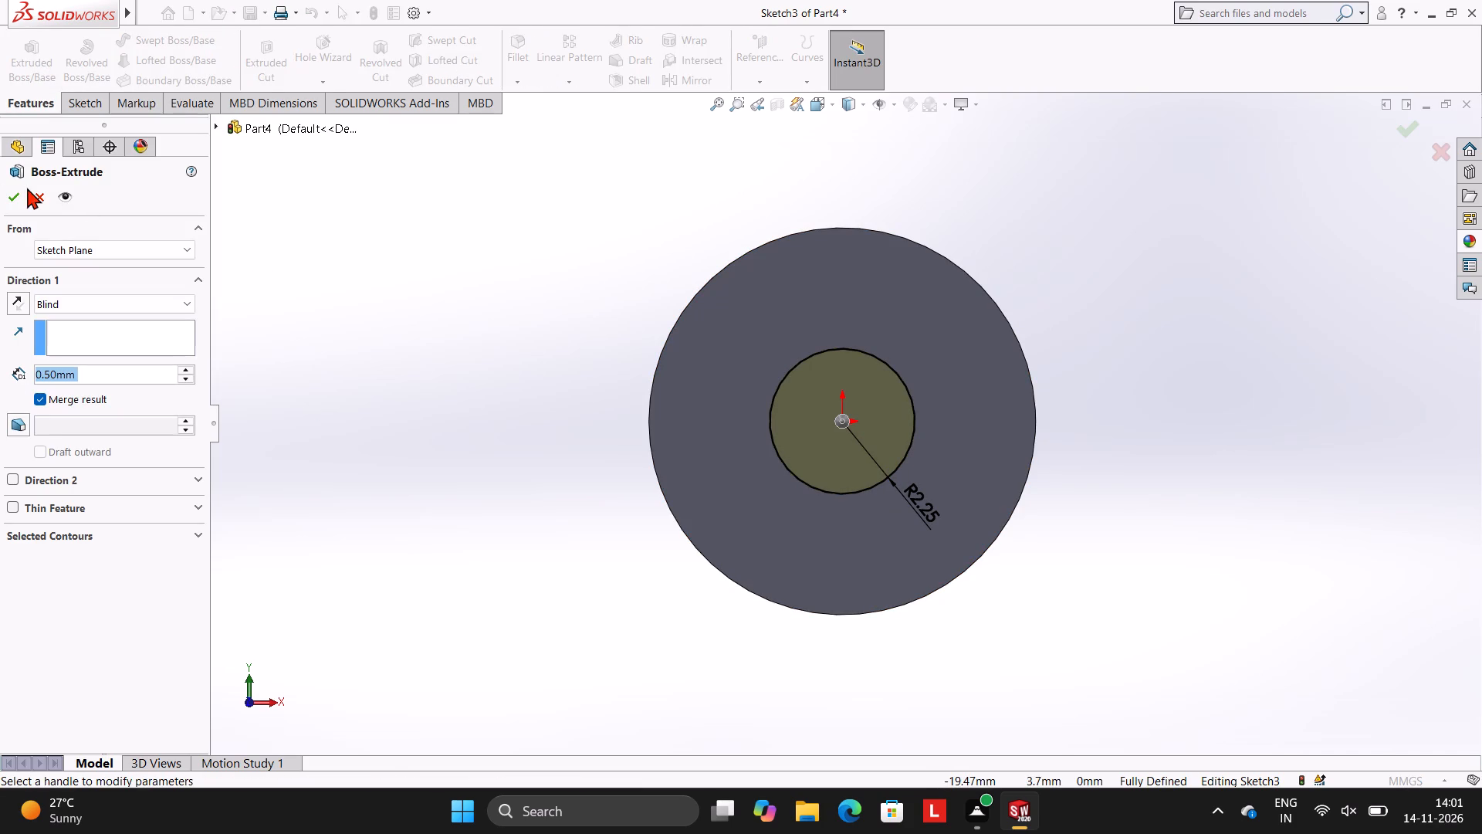
{"action": "left_click", "coordinate": [10, 189]}
{"action": "left_click", "coordinate": [463, 270]}
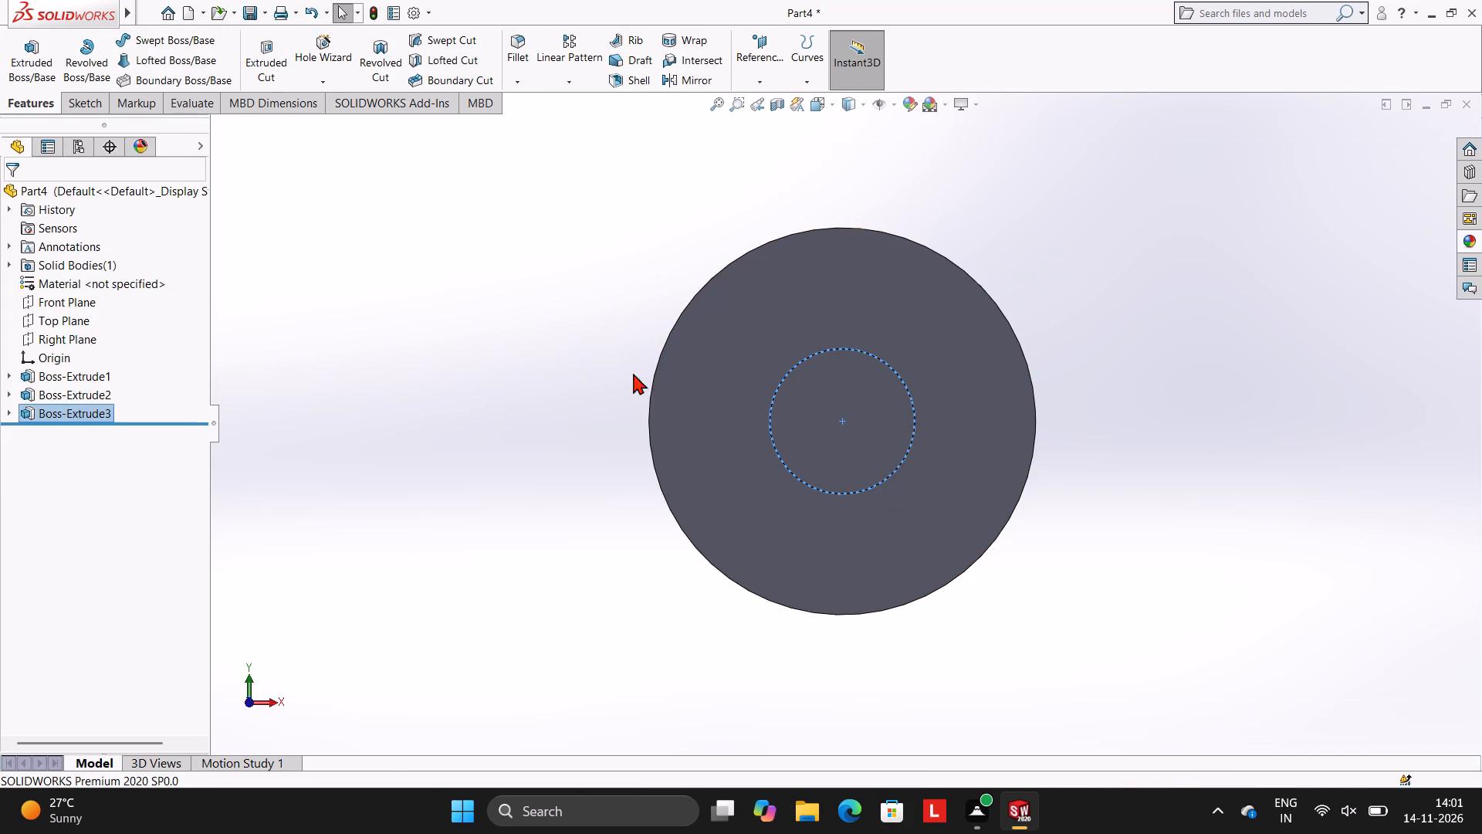
Start a sketch on the larger disc's flat face surrounding the new small boss and view it face-on.
{"action": "middle_click_drag", "start_coordinate": [1130, 453], "coordinate": [1135, 305]}
{"action": "middle_click_drag", "start_coordinate": [1142, 480], "coordinate": [1137, 424]}
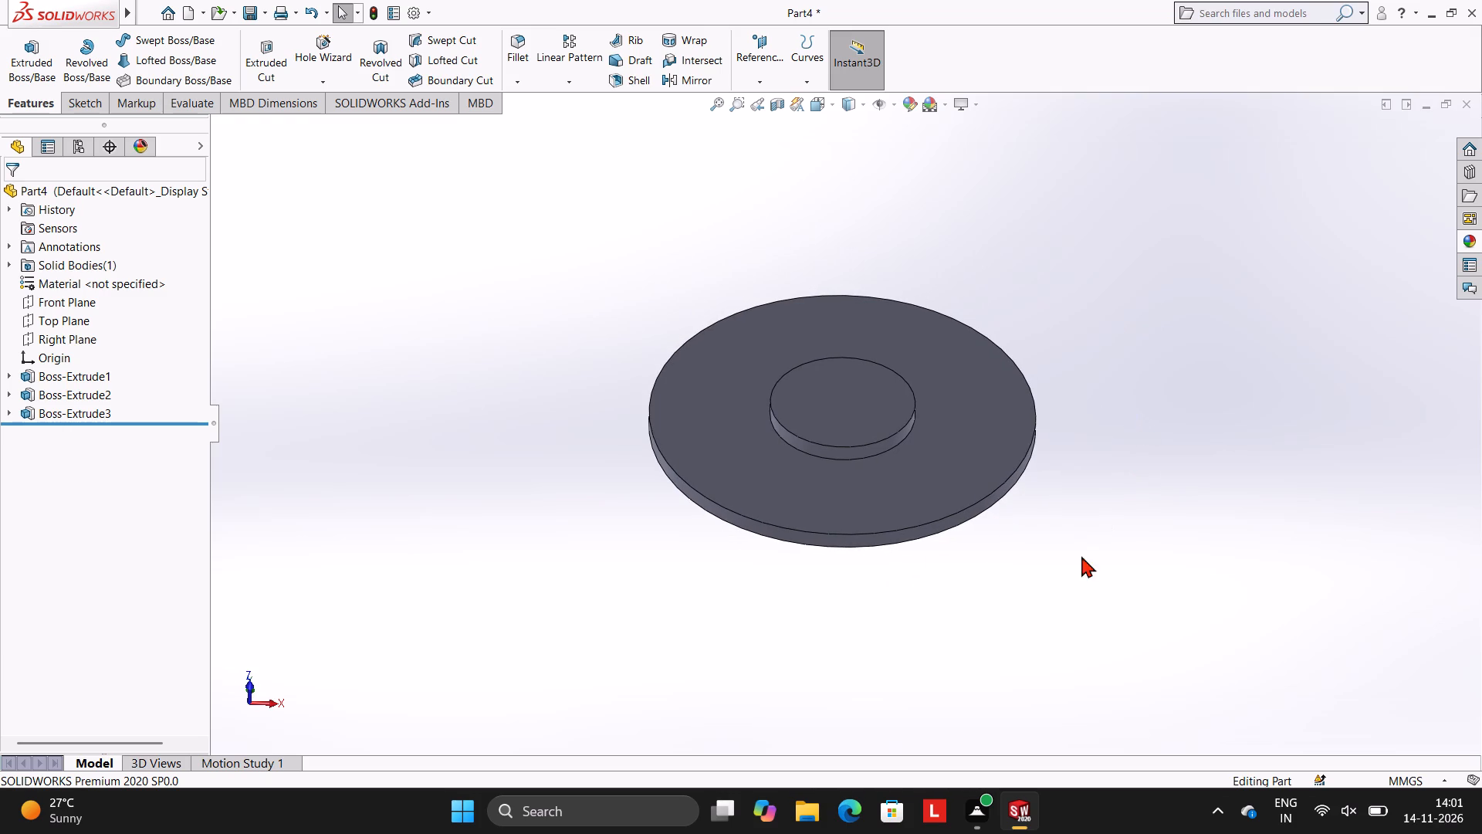
{"action": "scroll", "coordinate": [1061, 394], "scroll_direction": "up", "scroll_amount": 2}
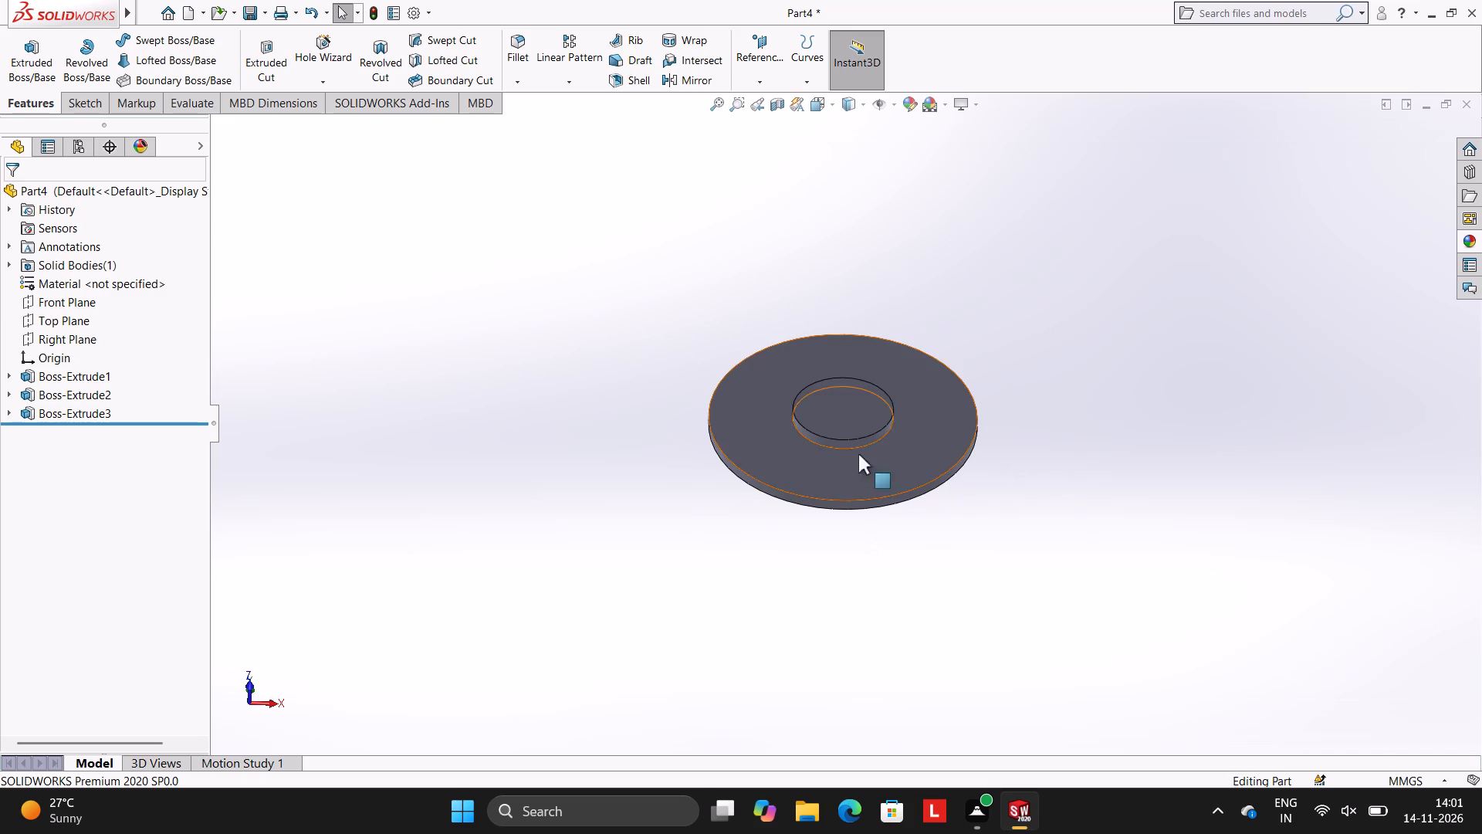
{"action": "left_click", "coordinate": [841, 418]}
{"action": "left_click", "coordinate": [935, 218]}
{"action": "left_click", "coordinate": [926, 398]}
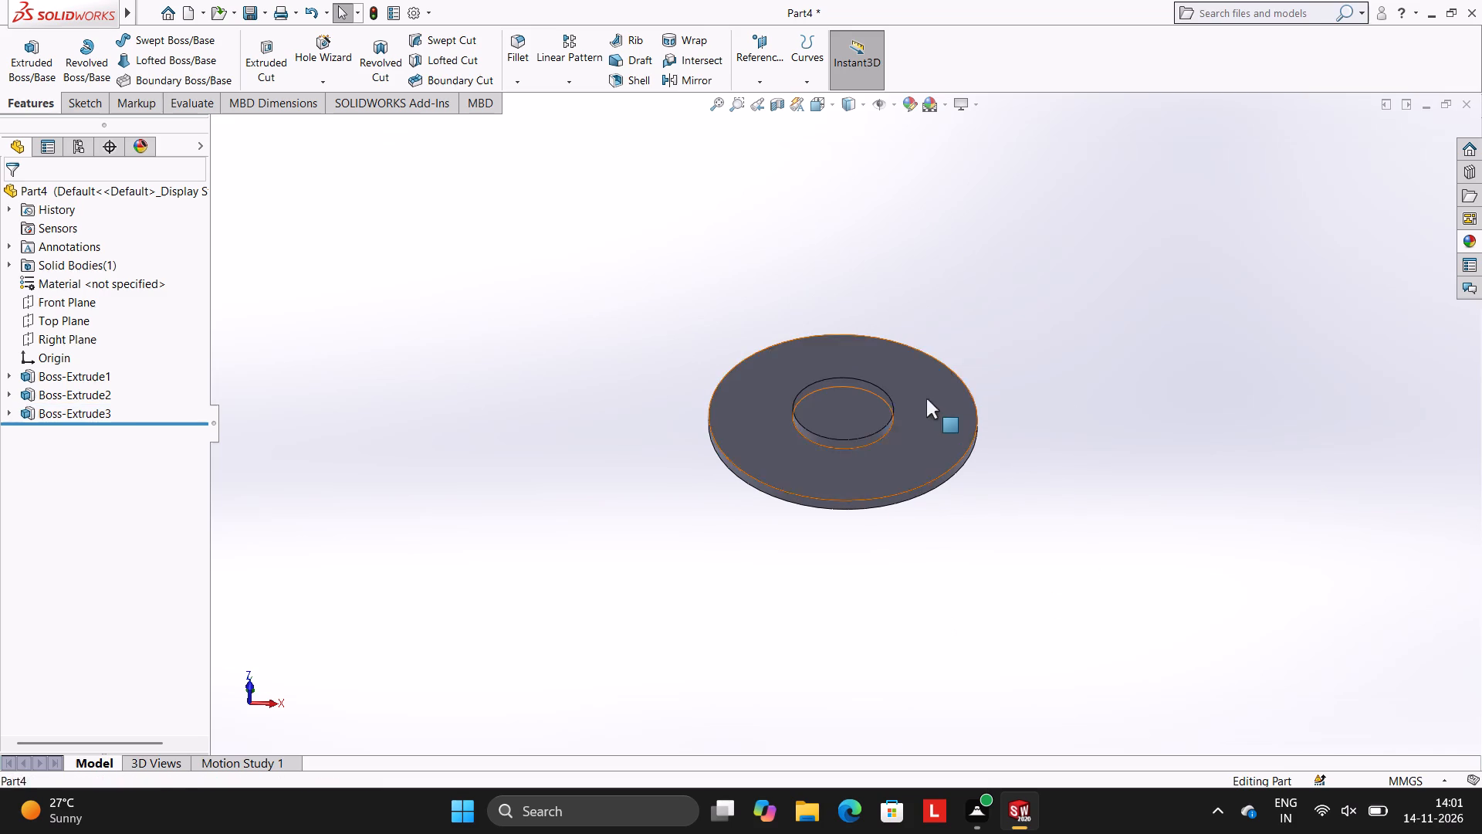
{"action": "left_click", "coordinate": [993, 349]}
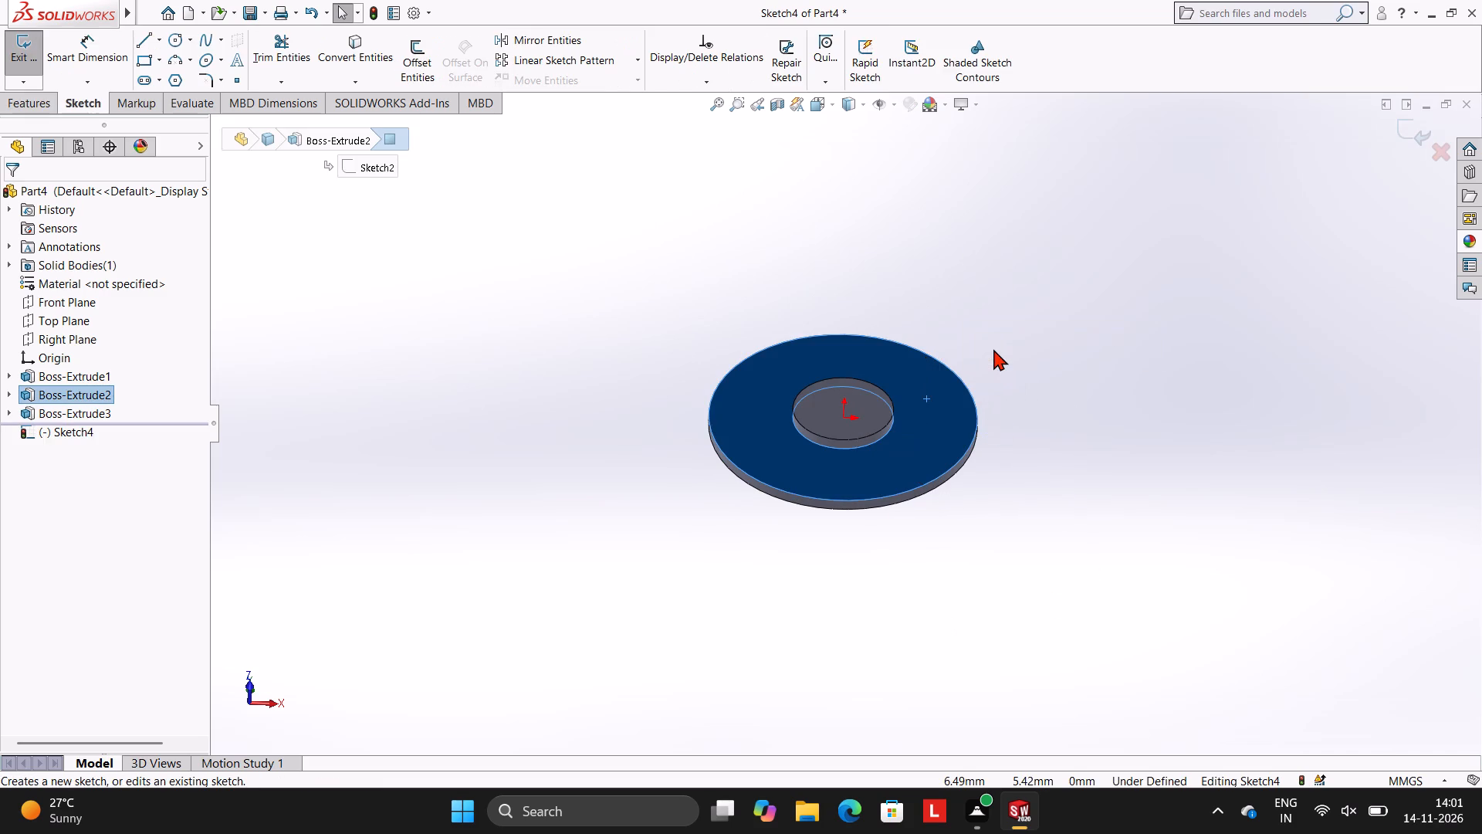
{"action": "key", "text": "ctrl+8"}
{"action": "key", "text": "Escape"}
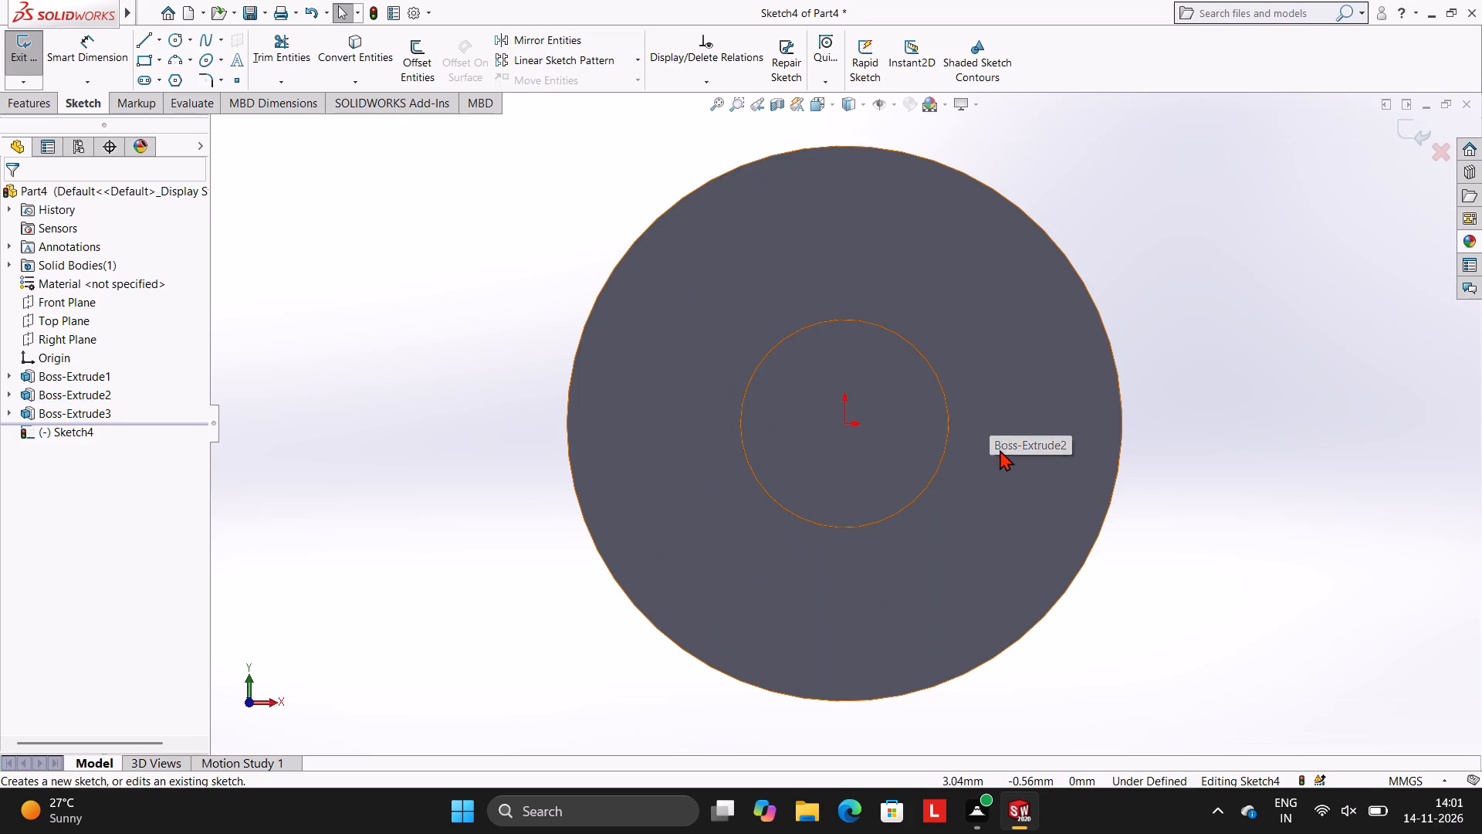
{"action": "scroll", "coordinate": [985, 387], "scroll_direction": "down", "scroll_amount": 1}
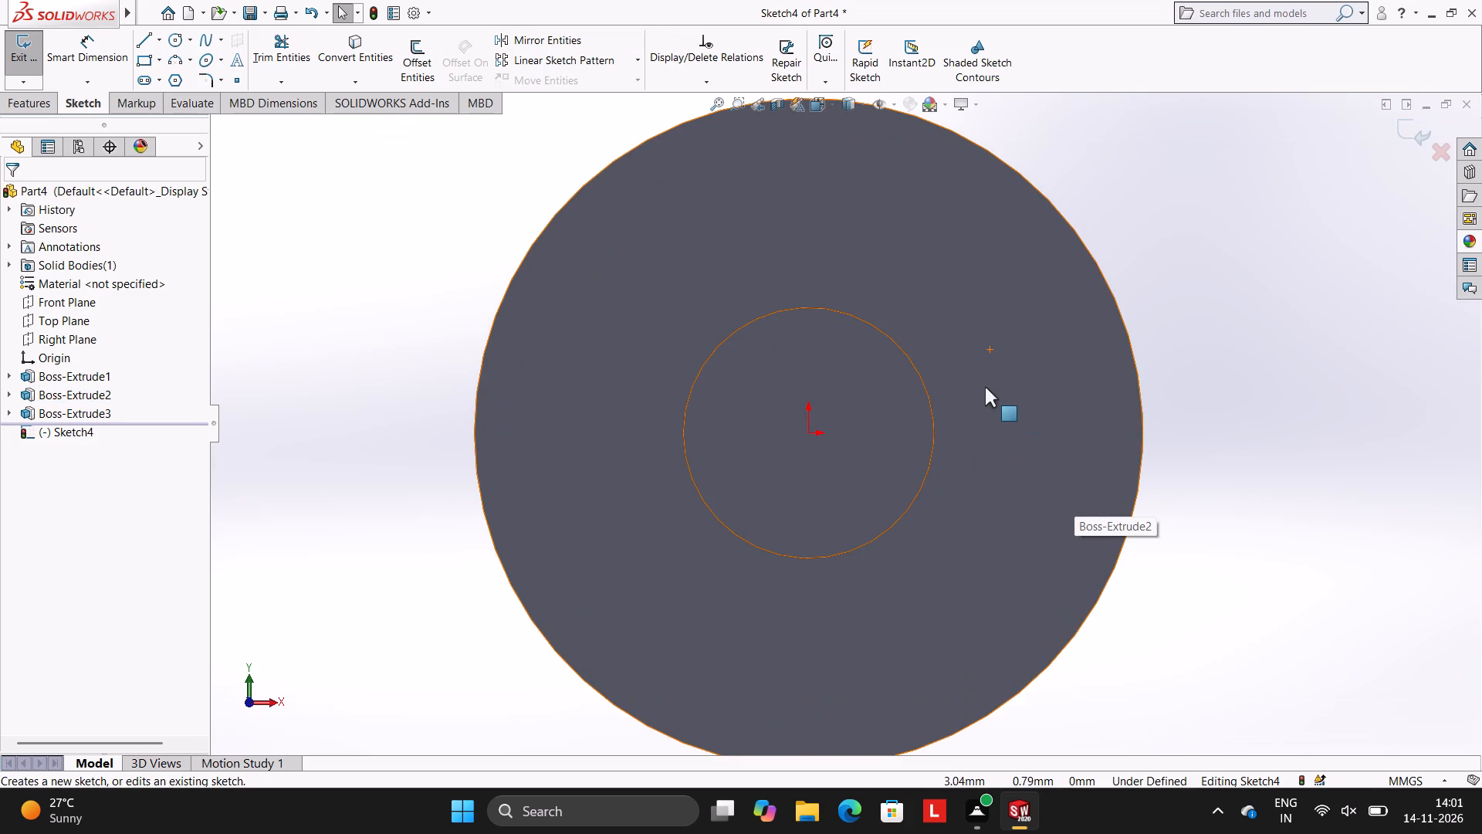
{"action": "key", "text": "Escape"}
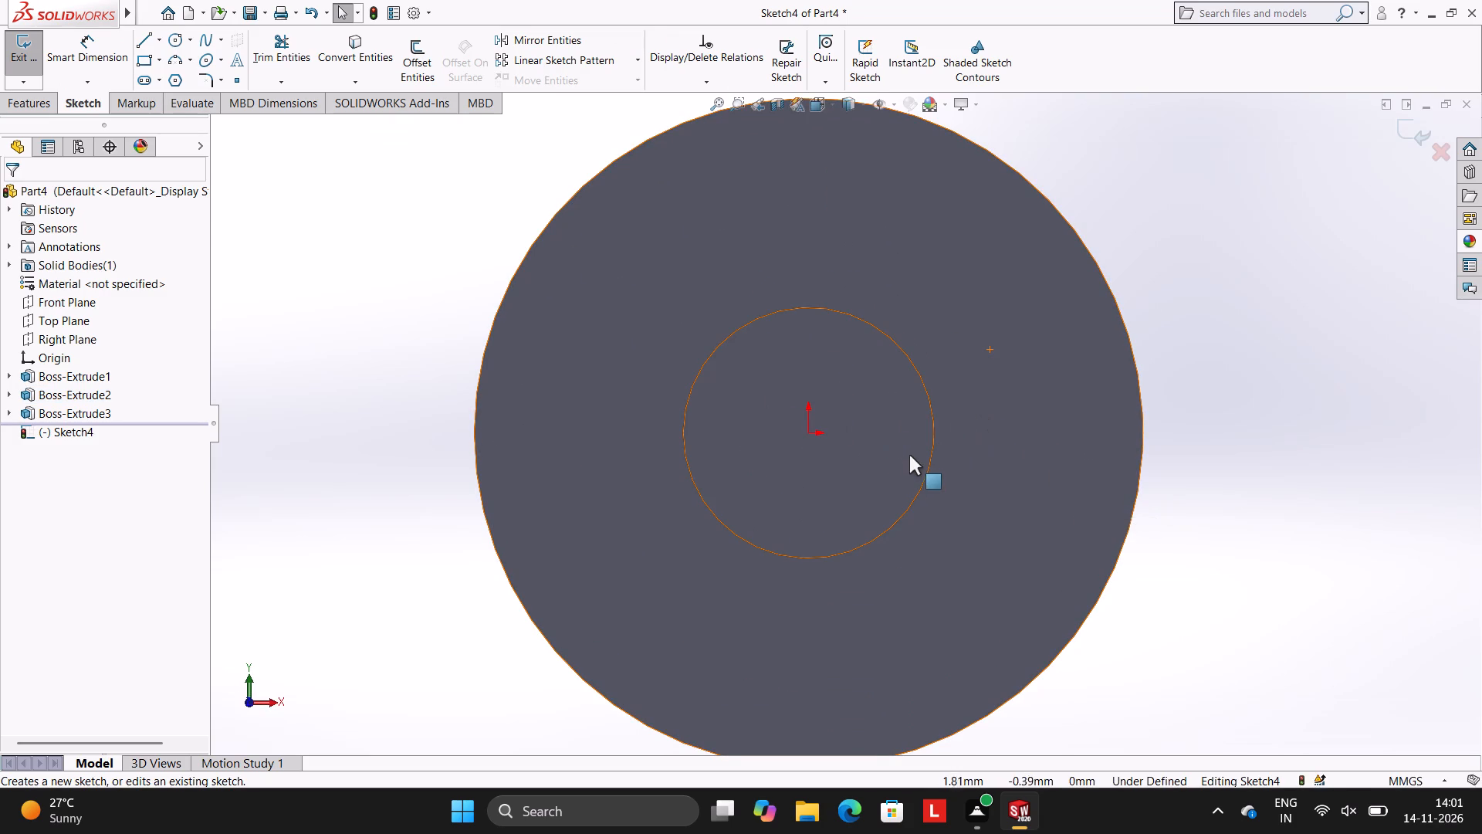
Sketch a horizontal line 0.75 mm long from the origin towards positive X.
{"action": "scroll", "coordinate": [901, 457], "scroll_direction": "up", "scroll_amount": 2}
{"action": "scroll", "coordinate": [891, 456], "scroll_direction": "down", "scroll_amount": 1}
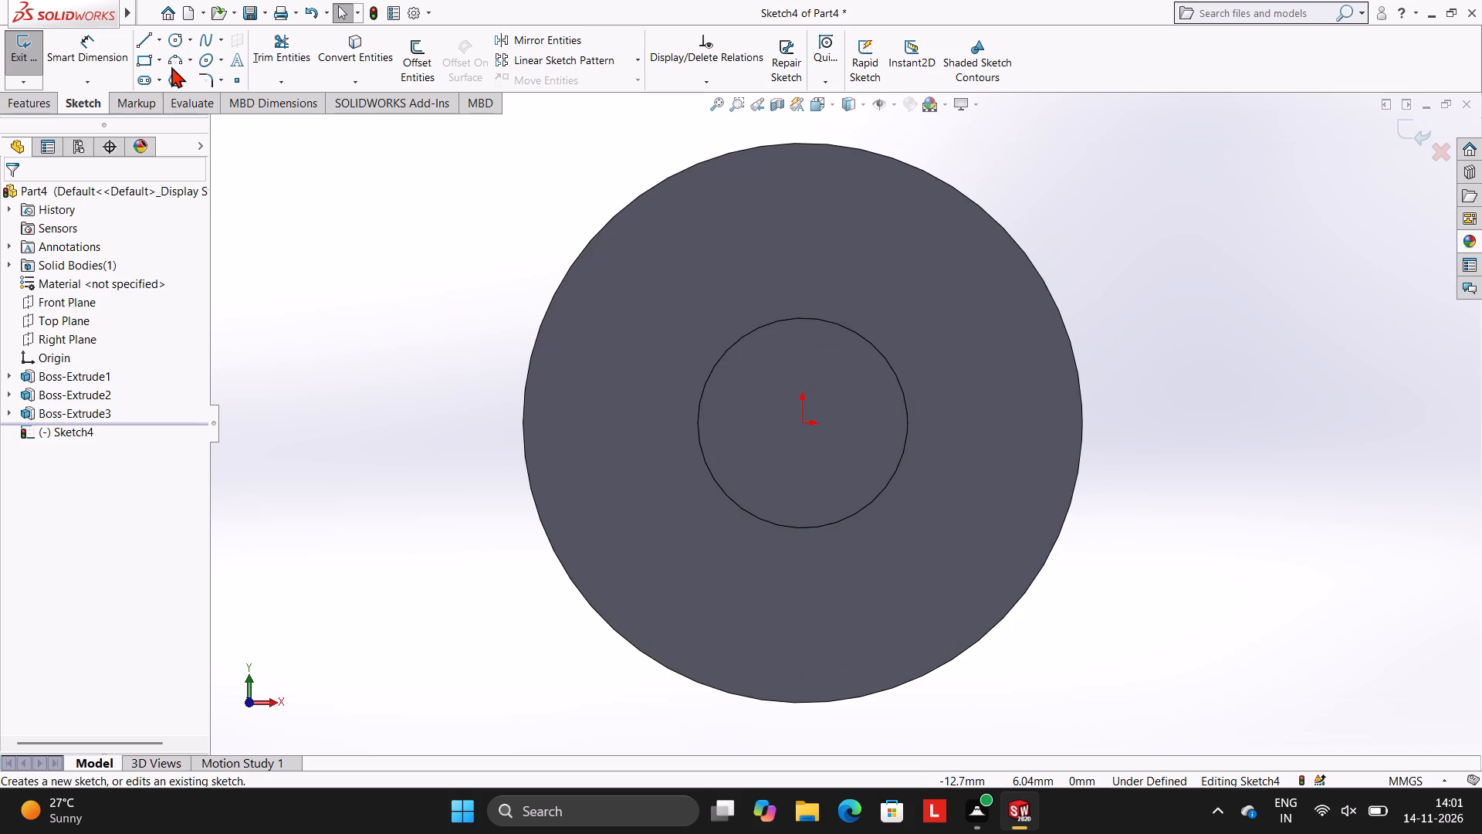
{"action": "left_click", "coordinate": [146, 39]}
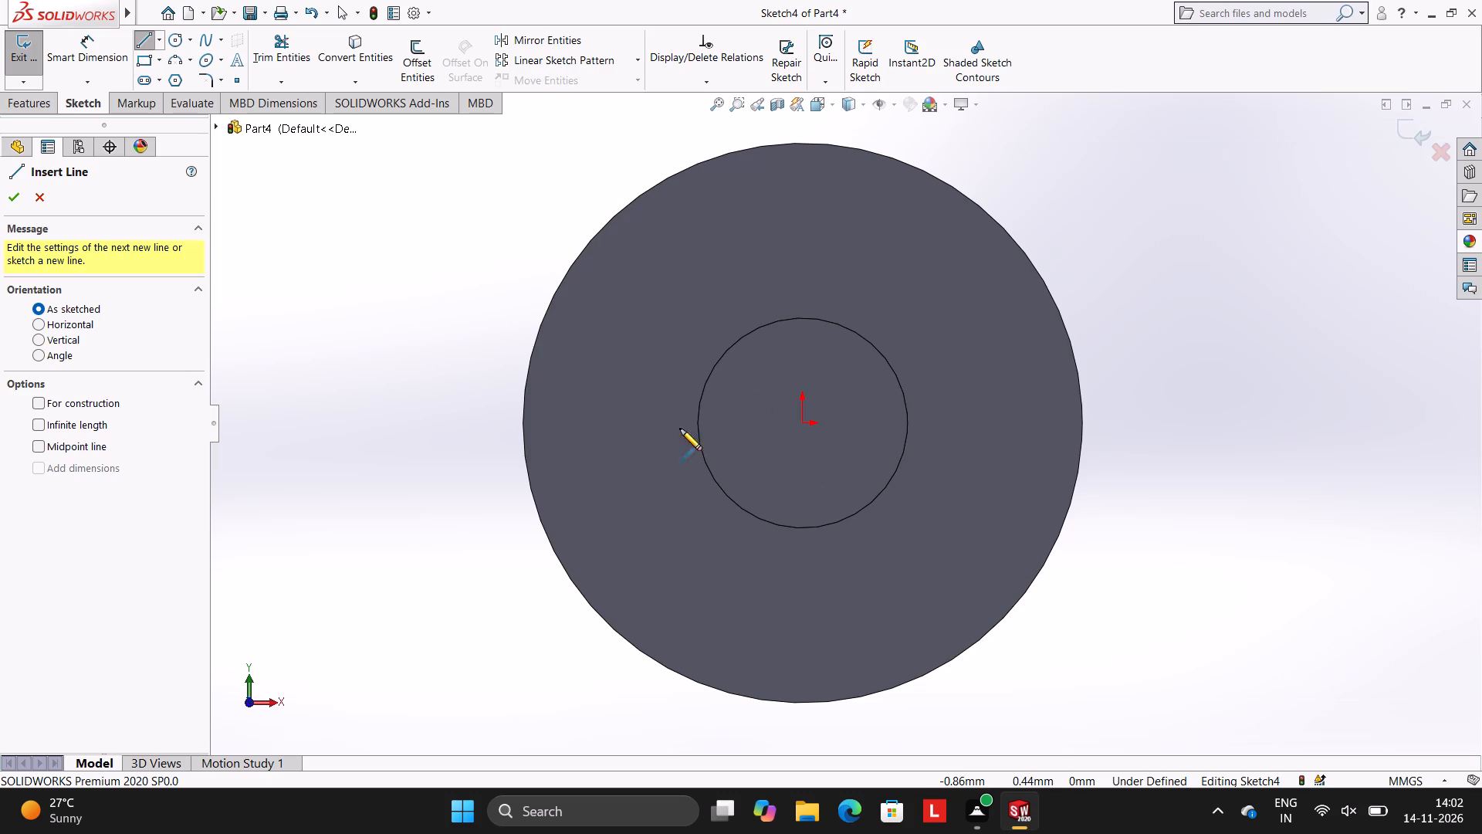
{"action": "left_click", "coordinate": [802, 420]}
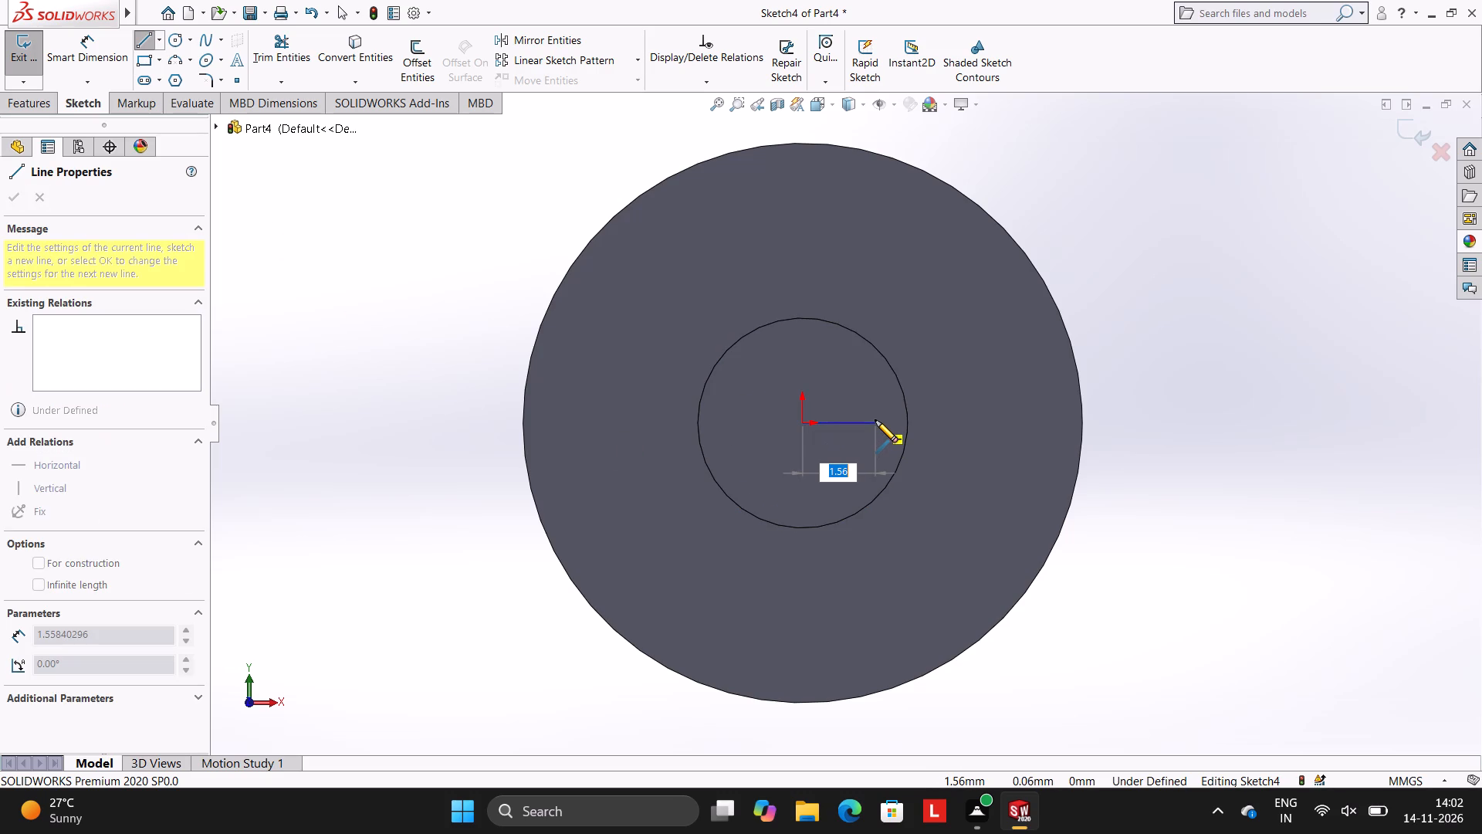
{"action": "type", "text": "0.75"}
{"action": "key", "text": "Return"}
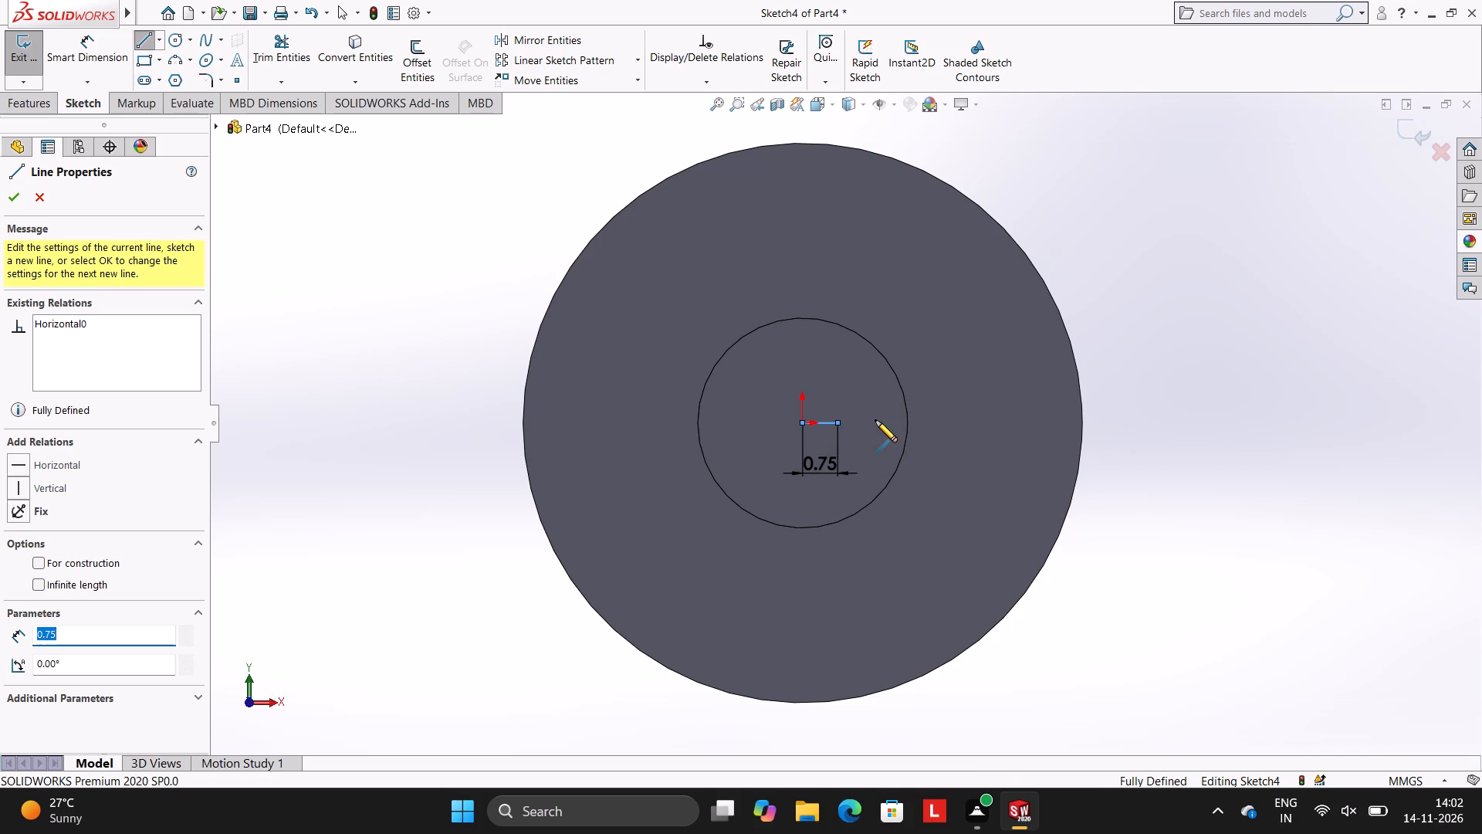
{"action": "key", "text": "Escape"}
From the short line's outer end, sketch a vertical line about 6.4 mm up past the disc's edge, followed by a 1.5 mm horizontal line towards negative X.
{"action": "scroll", "coordinate": [875, 420], "scroll_direction": "down", "scroll_amount": 3}
{"action": "scroll", "coordinate": [841, 403], "scroll_direction": "up", "scroll_amount": 4}
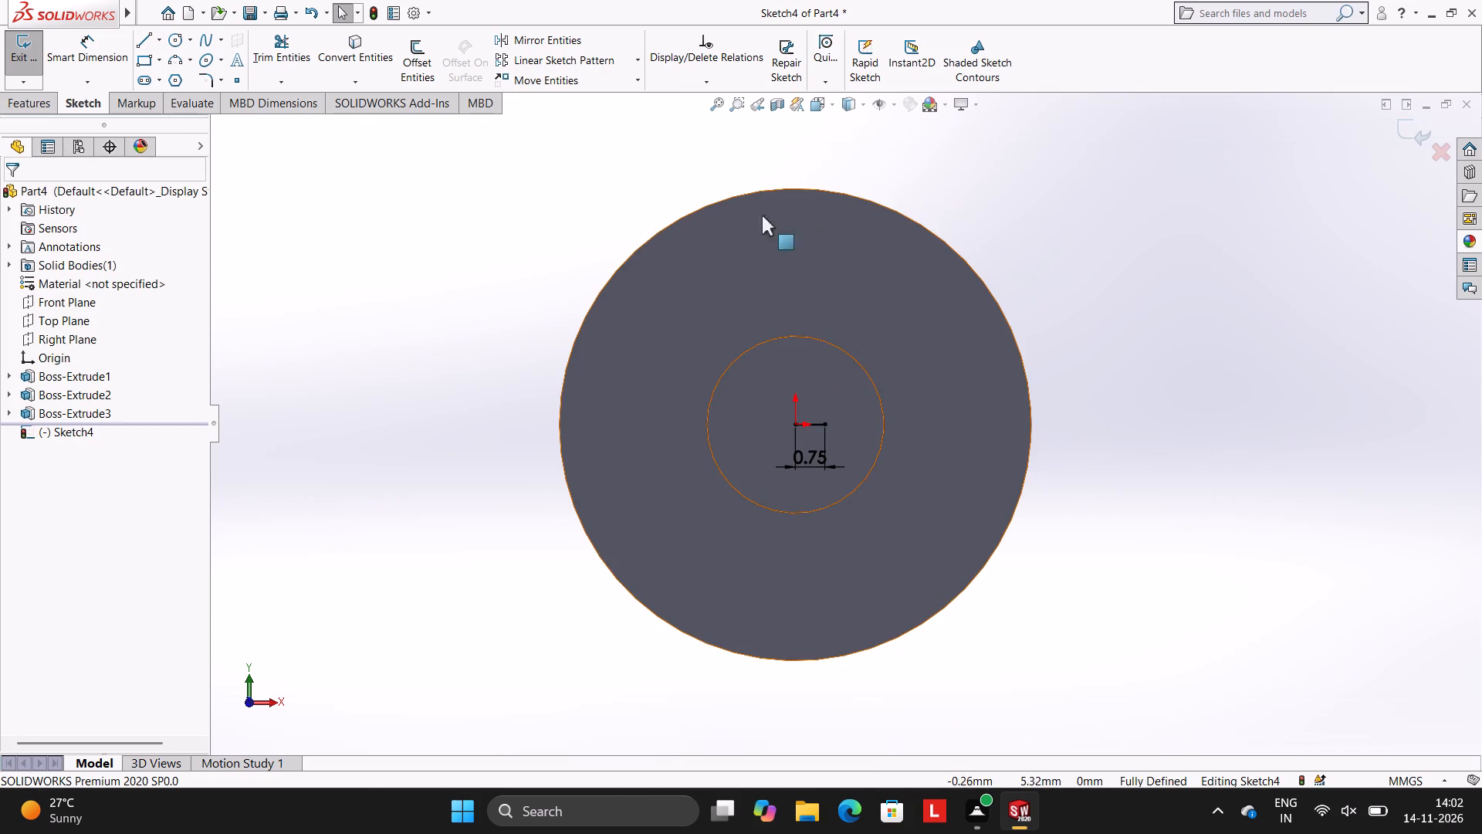
{"action": "left_click", "coordinate": [147, 45]}
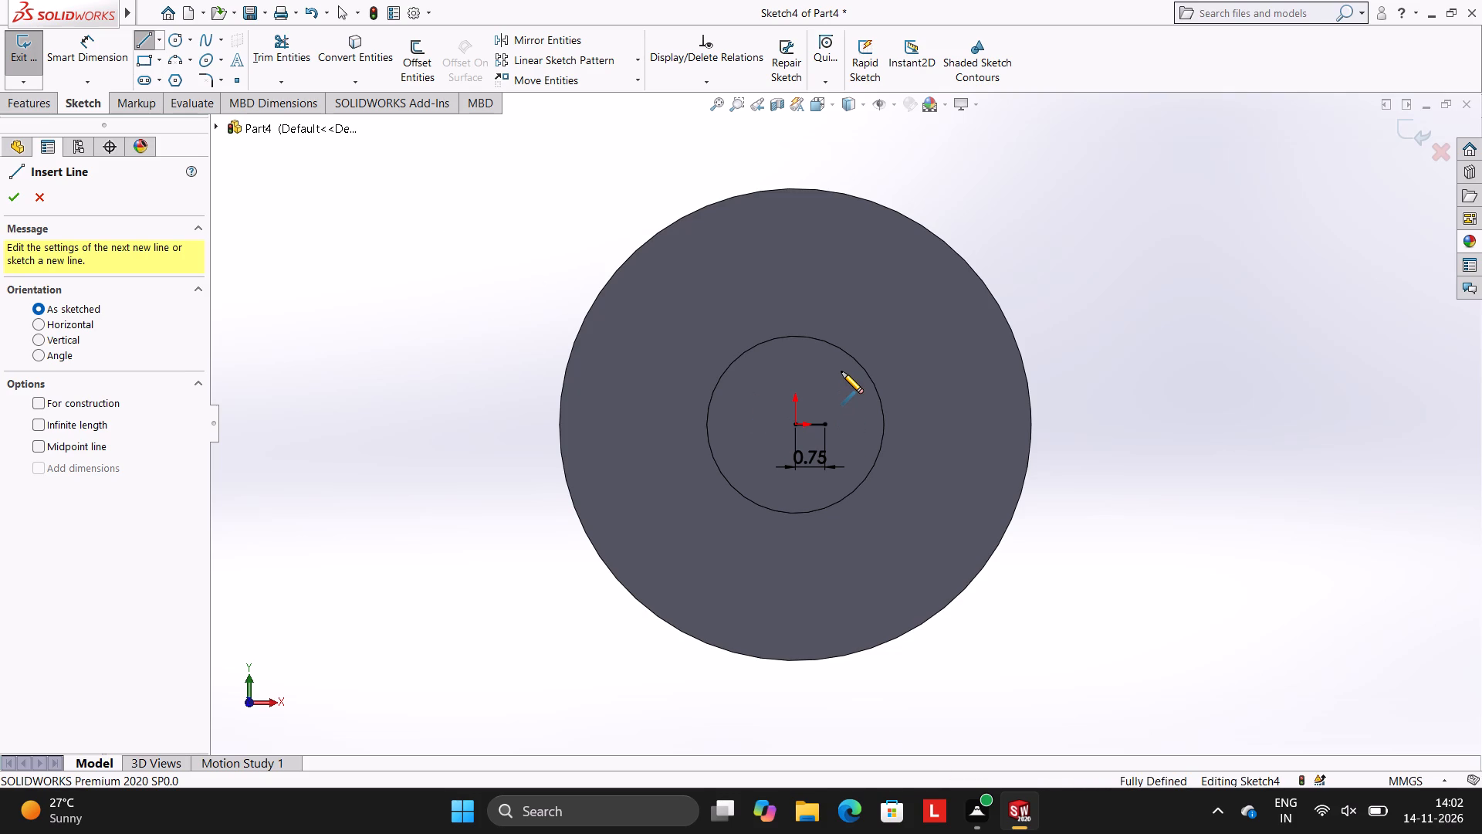
{"action": "scroll", "coordinate": [855, 449], "scroll_direction": "down", "scroll_amount": 2}
{"action": "left_click", "coordinate": [812, 412]}
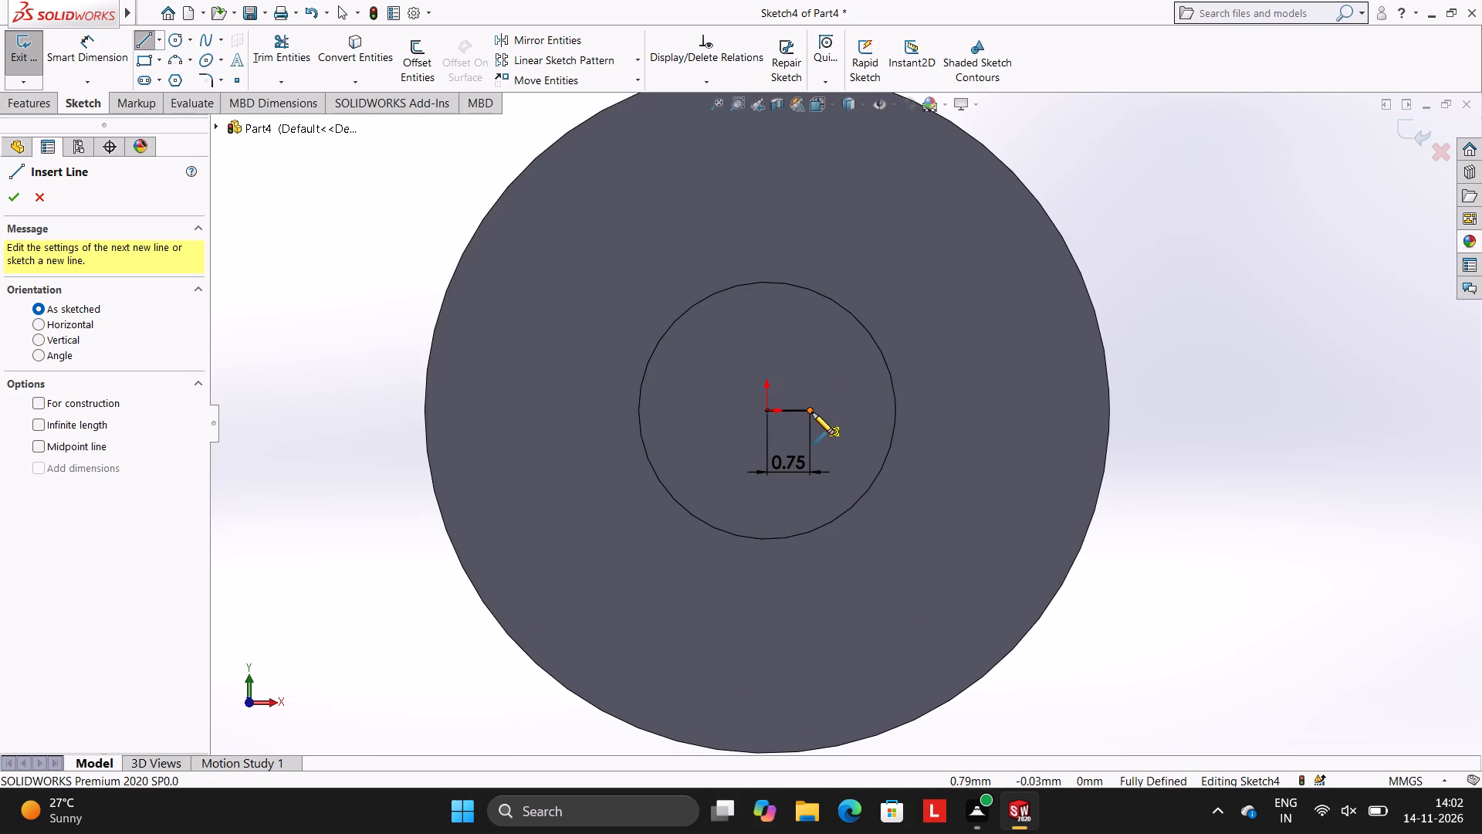
{"action": "scroll", "coordinate": [825, 223], "scroll_direction": "up", "scroll_amount": 2}
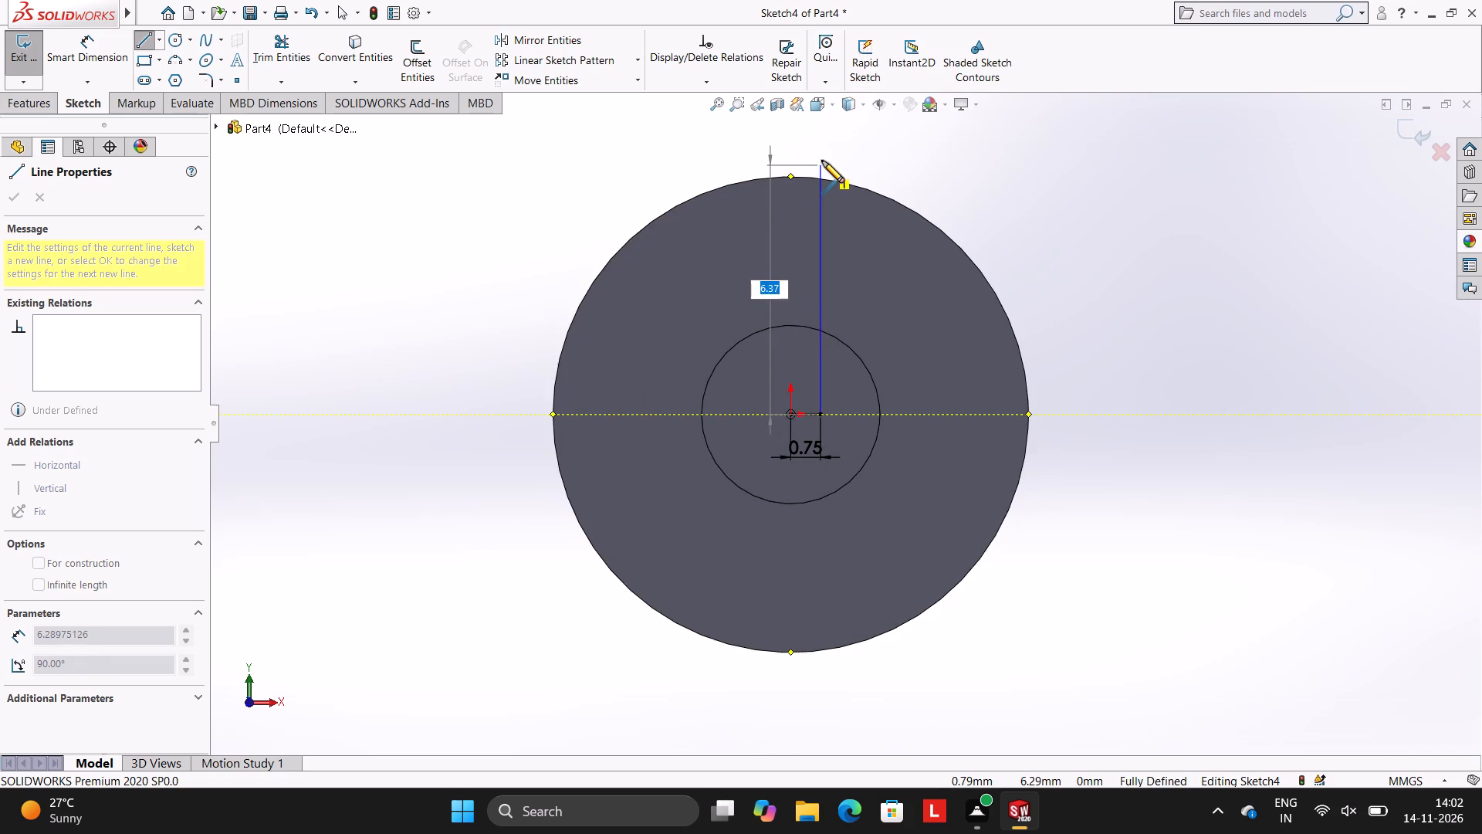
{"action": "left_click", "coordinate": [822, 161]}
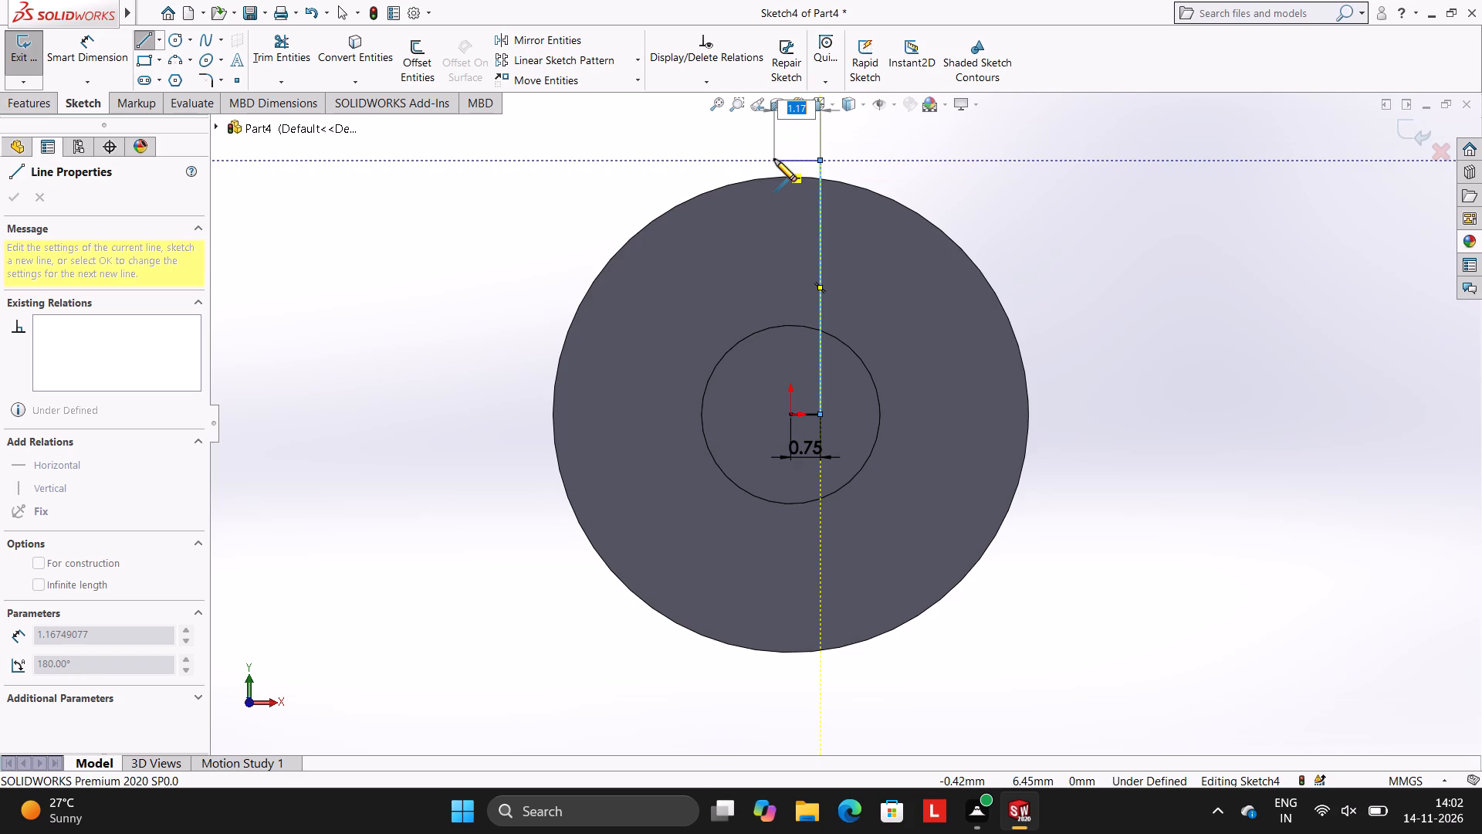
{"action": "type", "text": "1.5"}
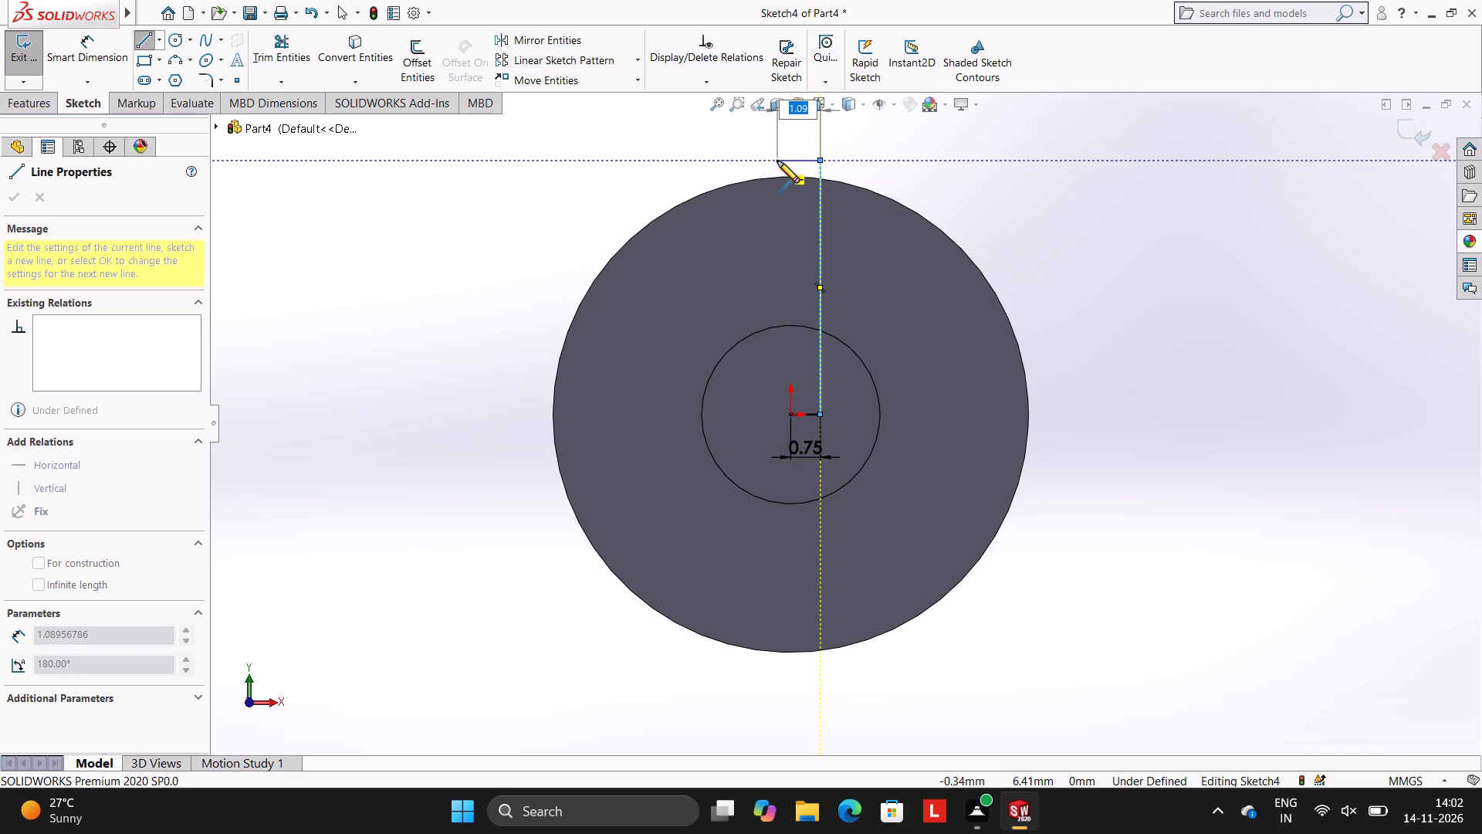
{"action": "key", "text": "1"}
{"action": "type", "text": ".5"}
{"action": "key", "text": "Return"}
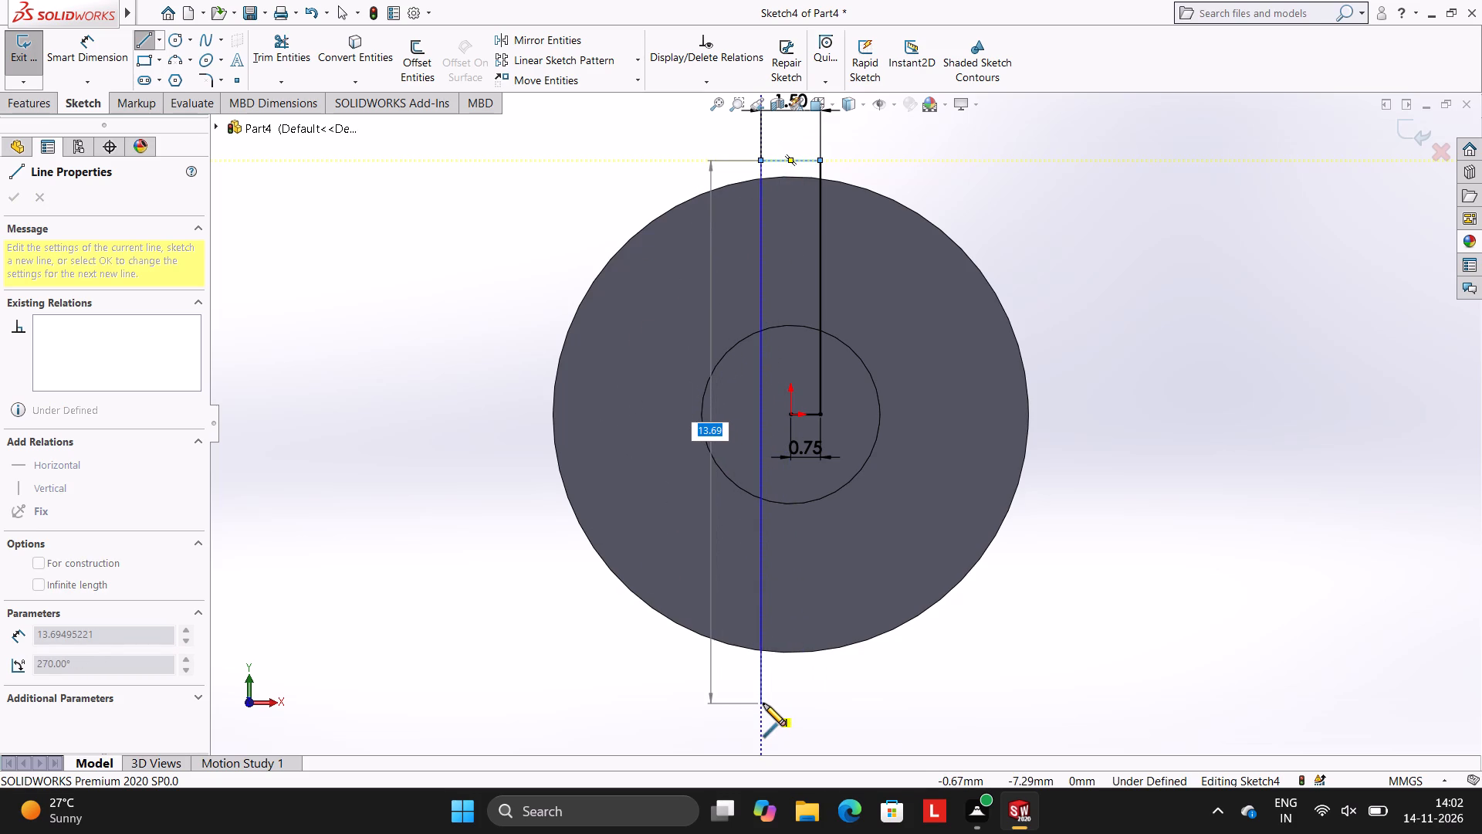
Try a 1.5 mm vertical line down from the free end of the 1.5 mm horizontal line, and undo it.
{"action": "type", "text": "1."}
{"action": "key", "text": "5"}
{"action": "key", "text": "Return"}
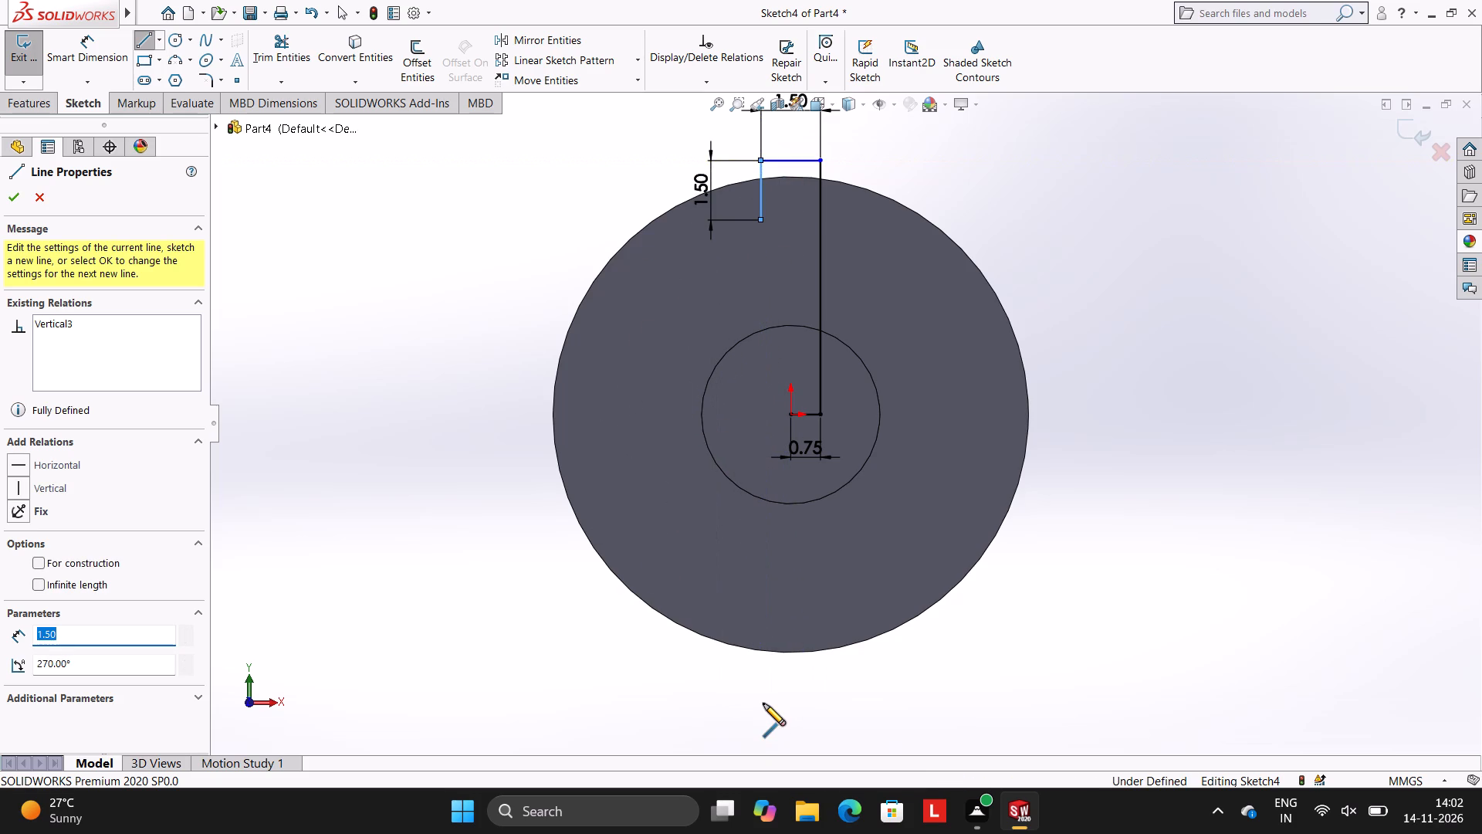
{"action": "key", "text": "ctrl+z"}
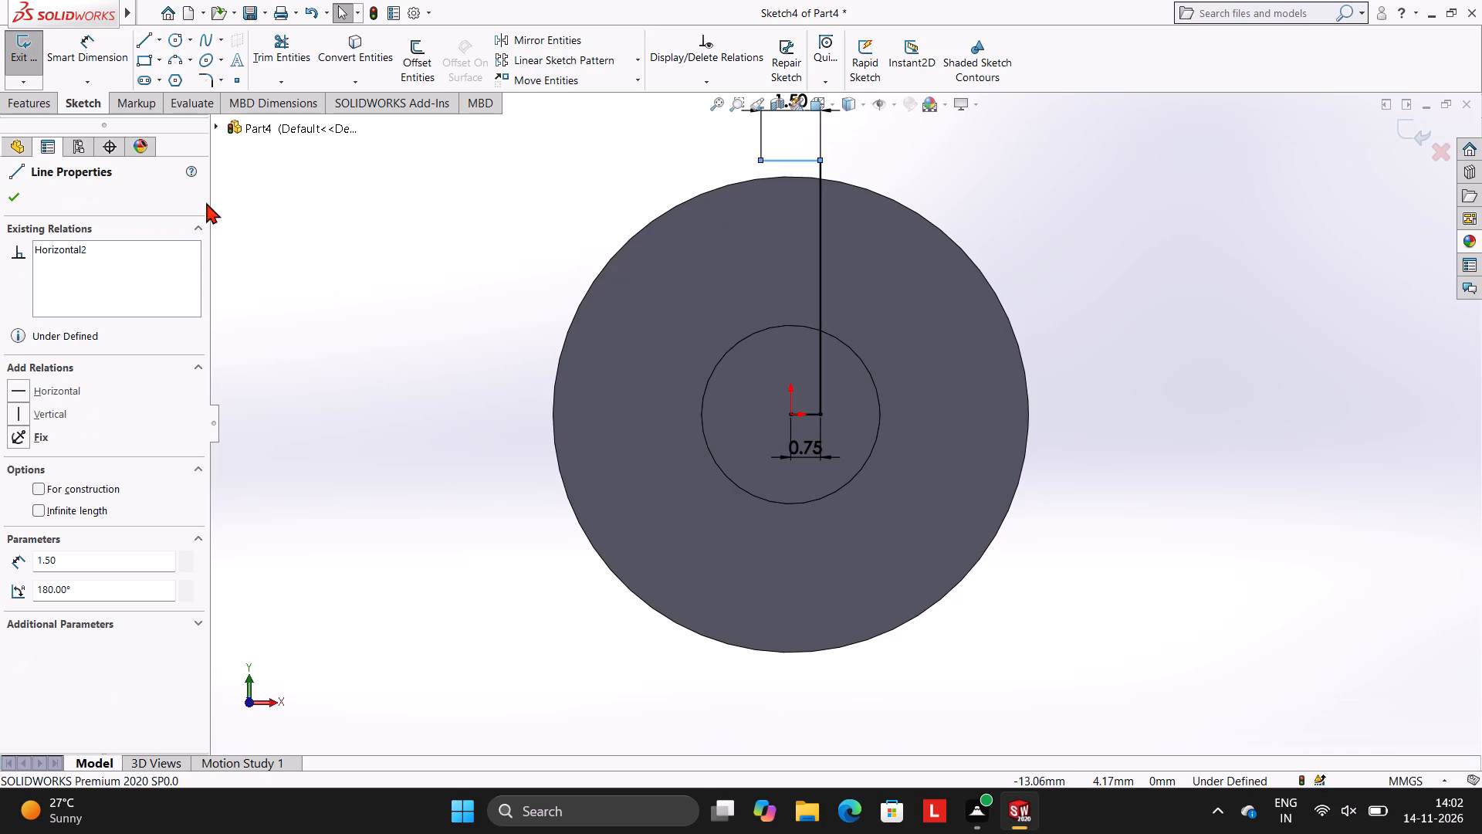
Complete the strip outline with a vertical line about 12.9 mm down past the disc, a 1.5 mm bottom line, and a line up to the 0.75 mm line's end.
{"action": "left_click", "coordinate": [144, 32]}
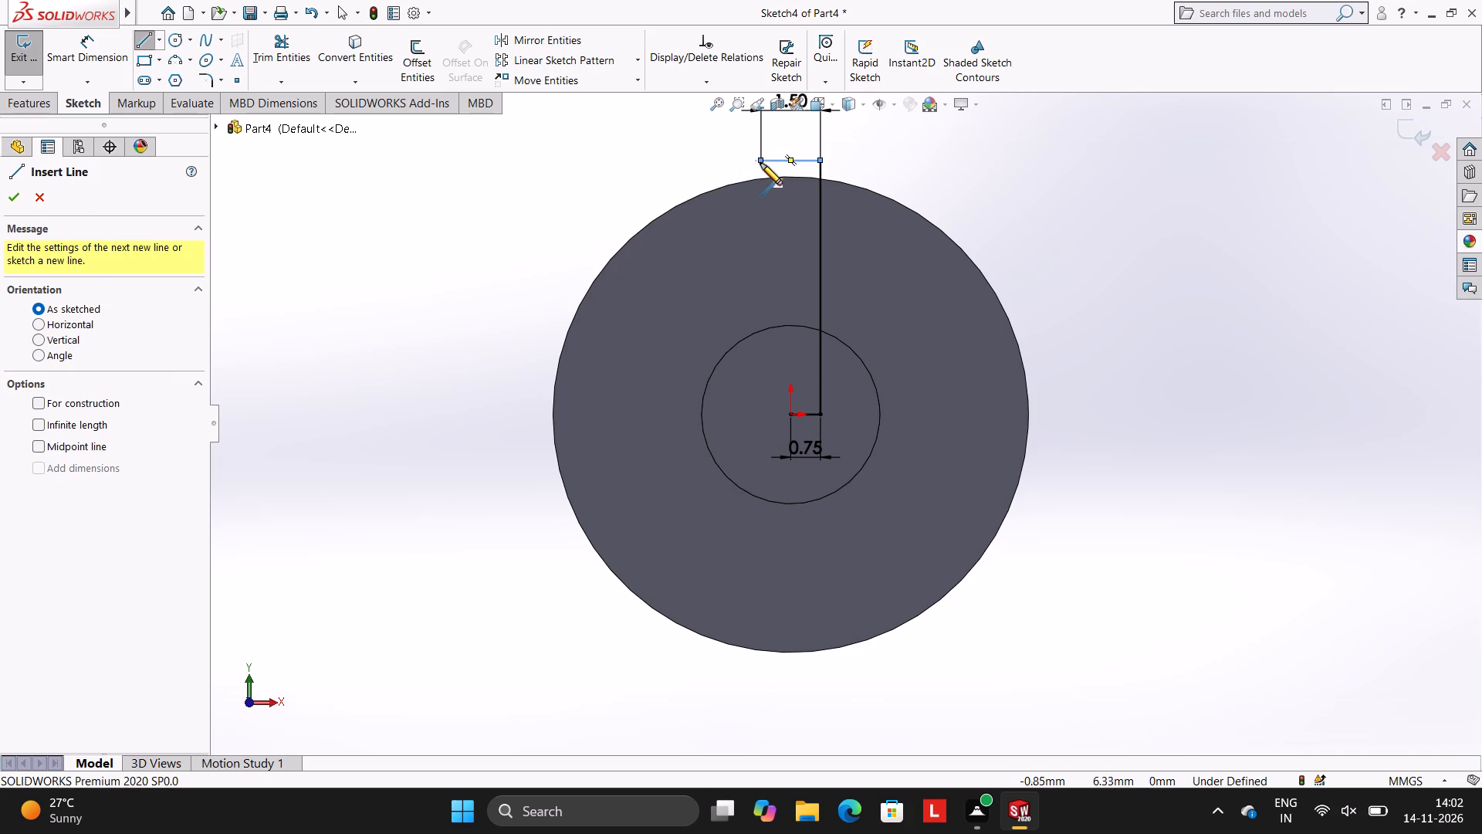
{"action": "left_click", "coordinate": [760, 163]}
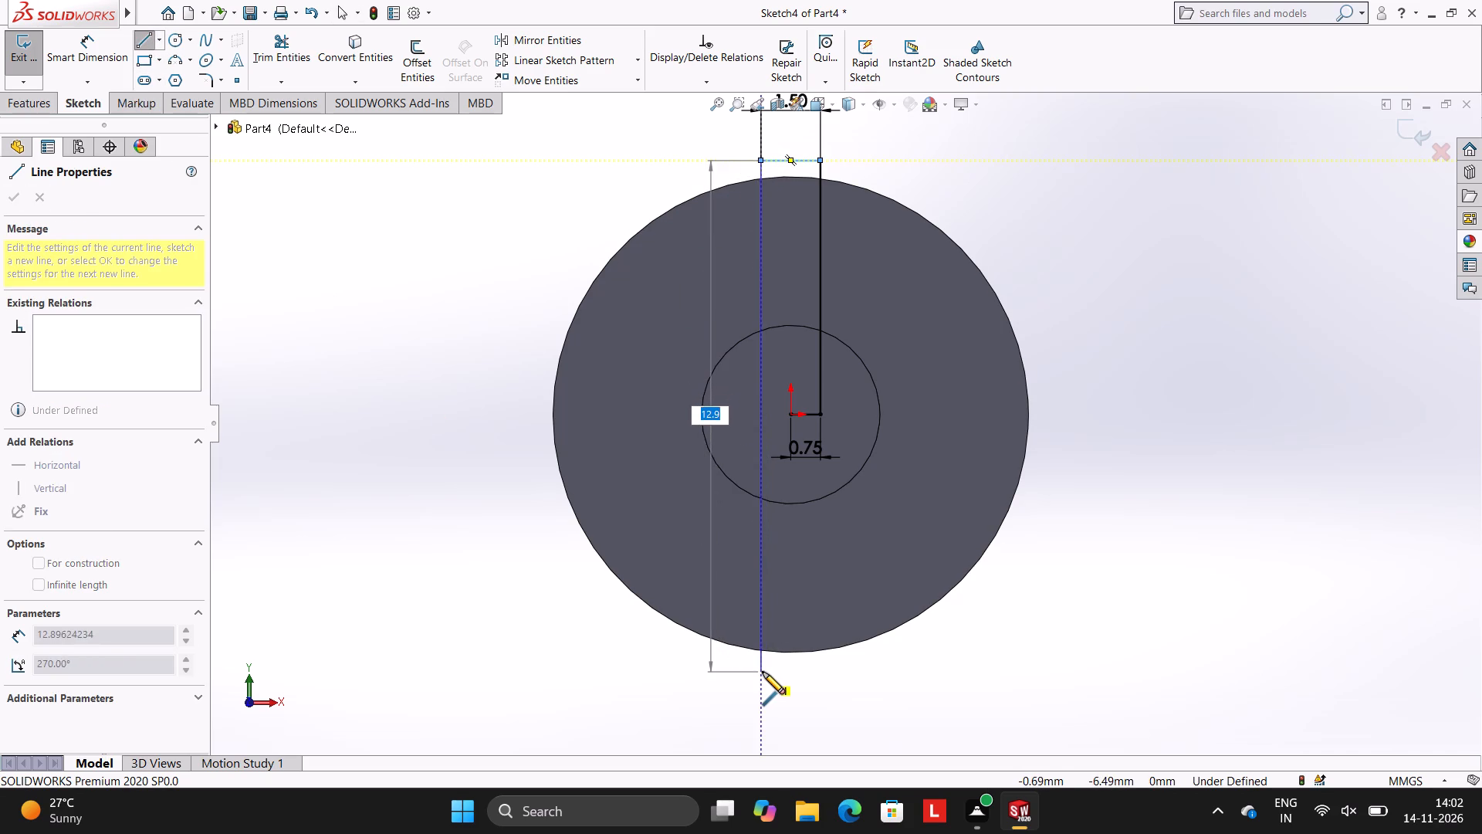
{"action": "left_click", "coordinate": [763, 672]}
{"action": "type", "text": "1.5"}
{"action": "key", "text": "Return"}
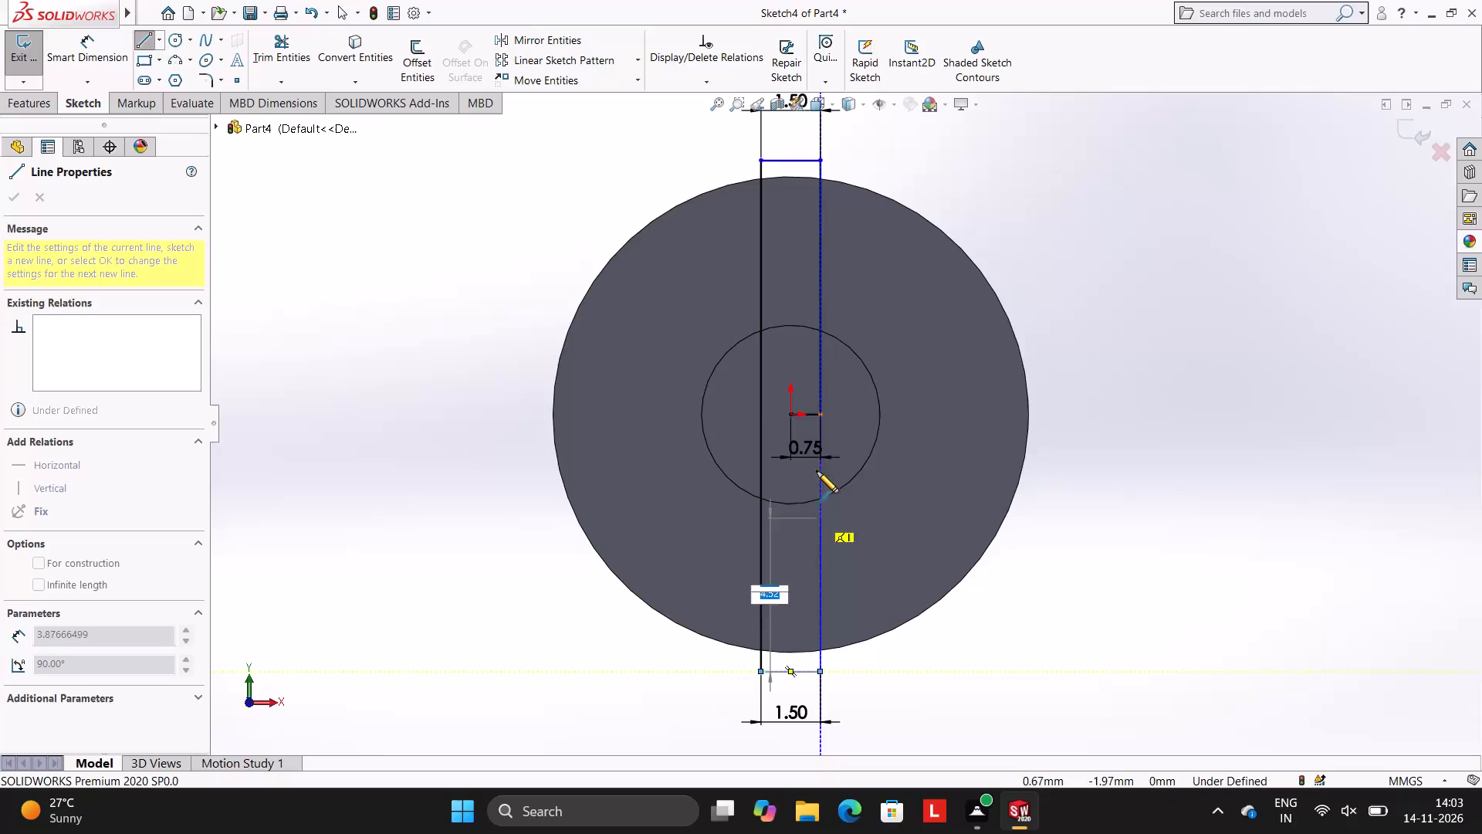
{"action": "left_click", "coordinate": [821, 413]}
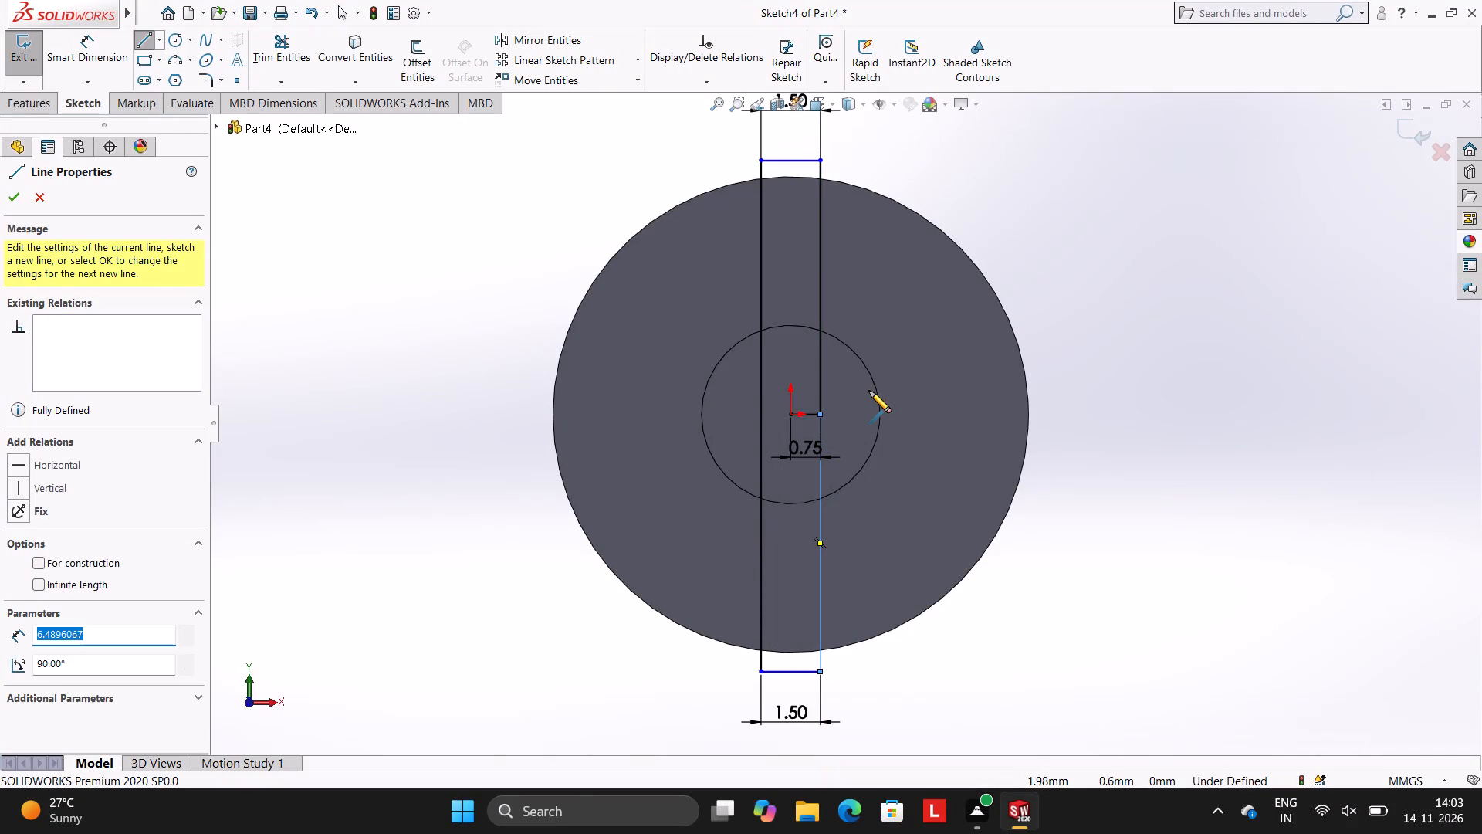
{"action": "key", "text": "Escape"}
{"action": "key", "text": "Escape"}
{"action": "key", "text": "Escape"}
{"action": "scroll", "coordinate": [870, 426], "scroll_direction": "up", "scroll_amount": 3}
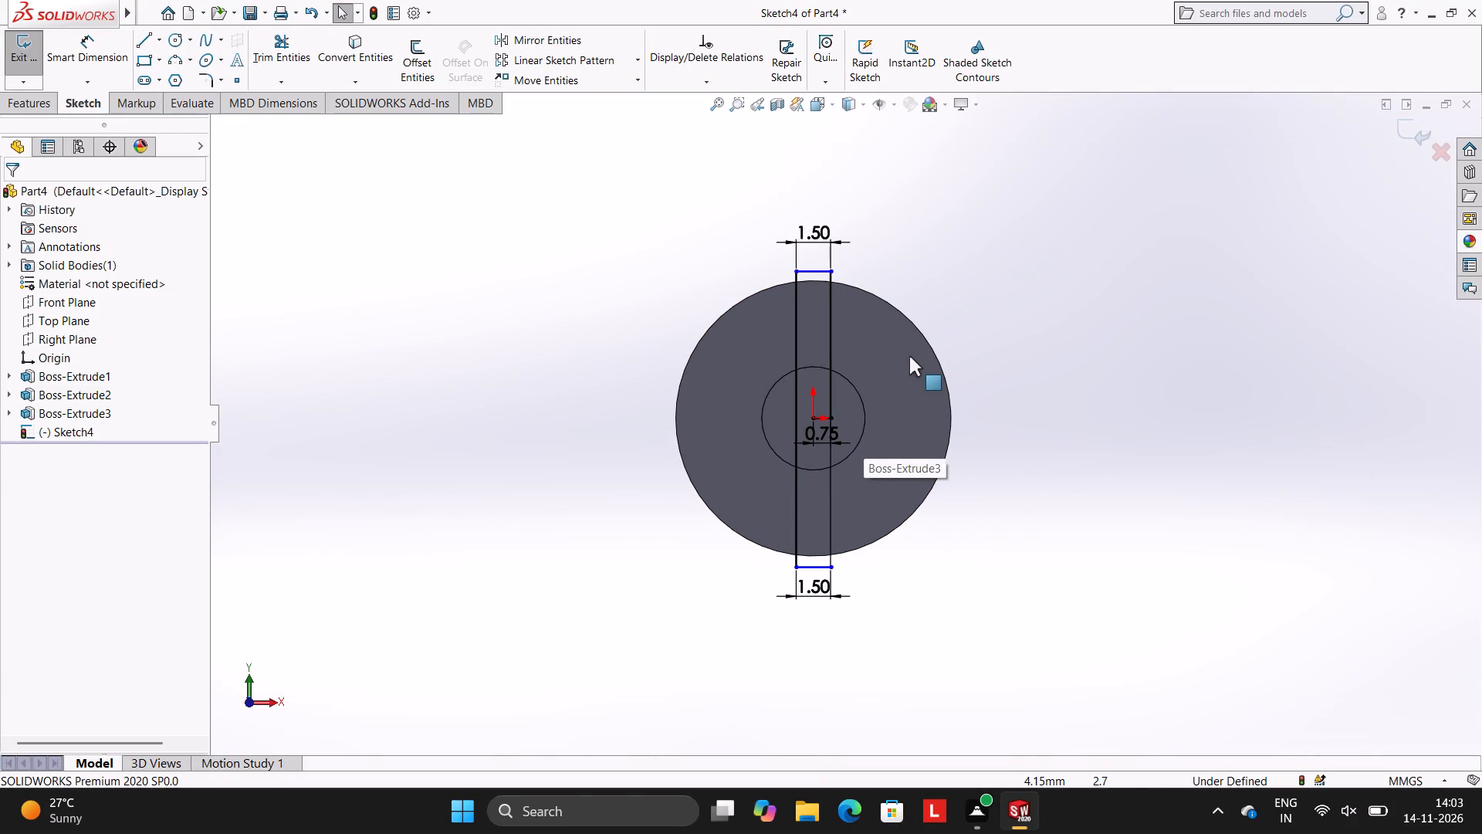
{"action": "key", "text": "Escape"}
{"action": "key", "text": "Escape"}
{"action": "scroll", "coordinate": [905, 408], "scroll_direction": "down", "scroll_amount": 3}
{"action": "scroll", "coordinate": [804, 447], "scroll_direction": "down", "scroll_amount": 1}
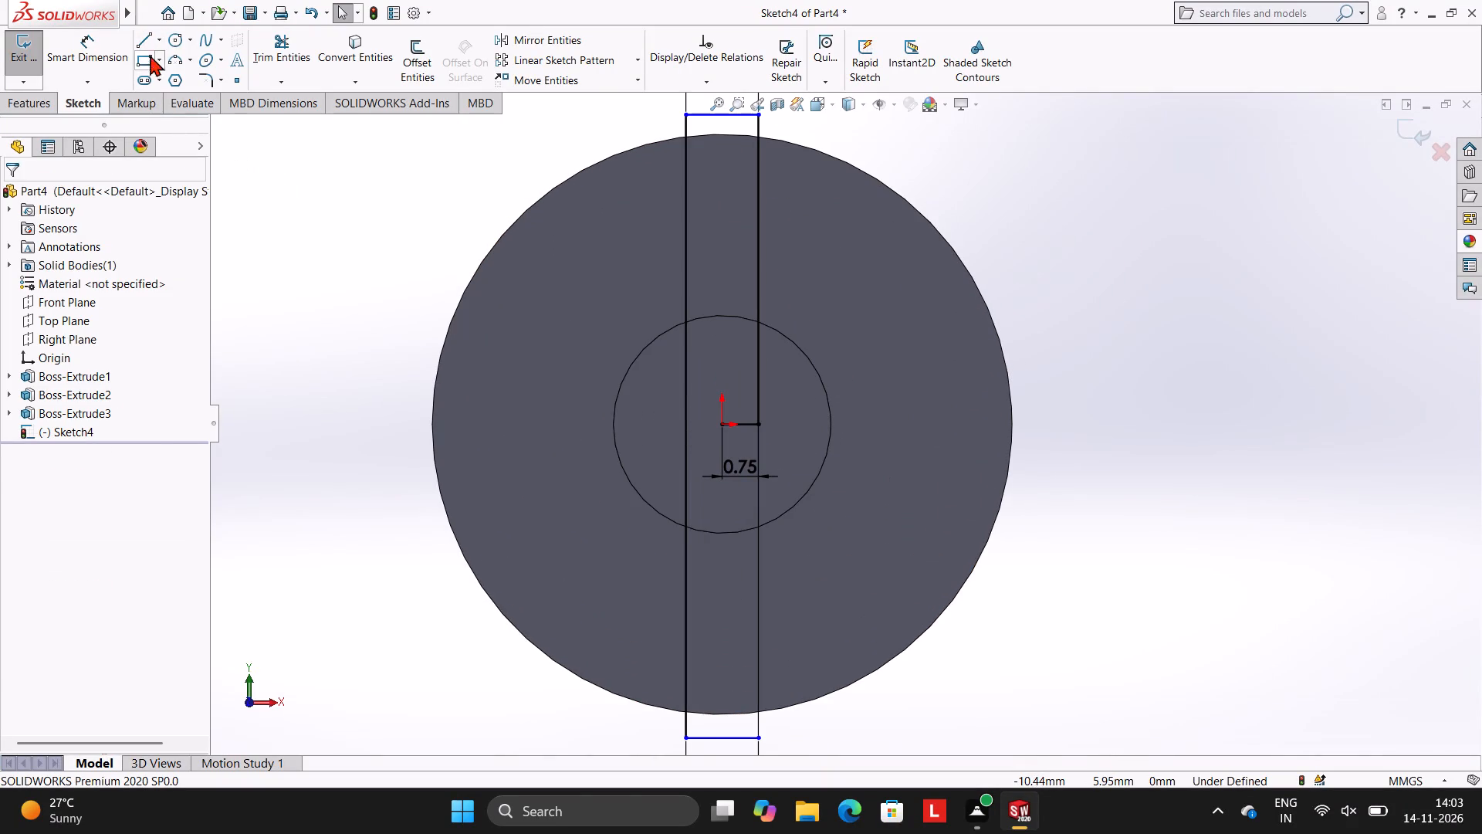
Sketch a vertical line 0.75 mm long up from the origin.
{"action": "left_click", "coordinate": [147, 45]}
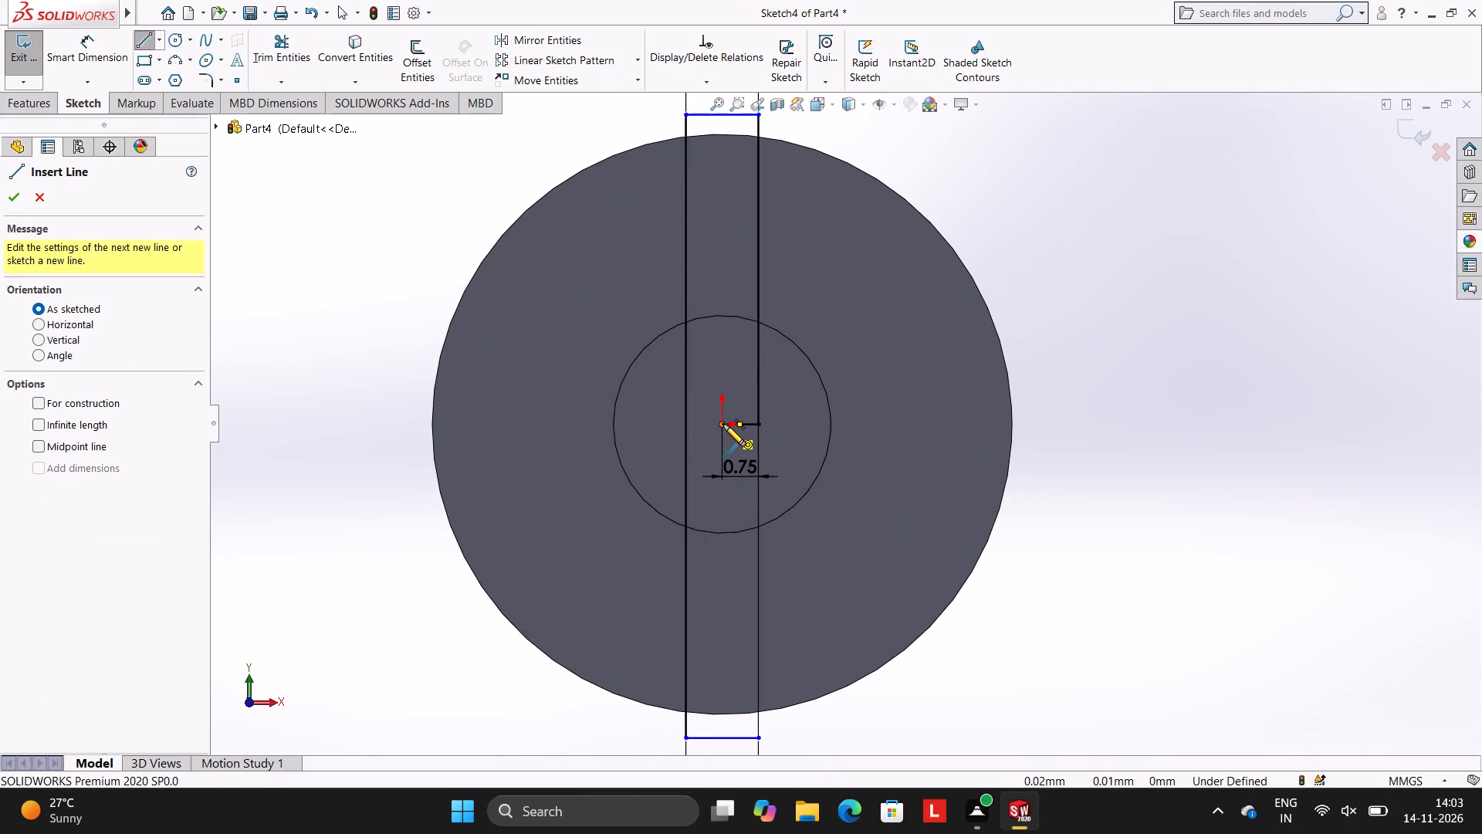
{"action": "left_click", "coordinate": [723, 424]}
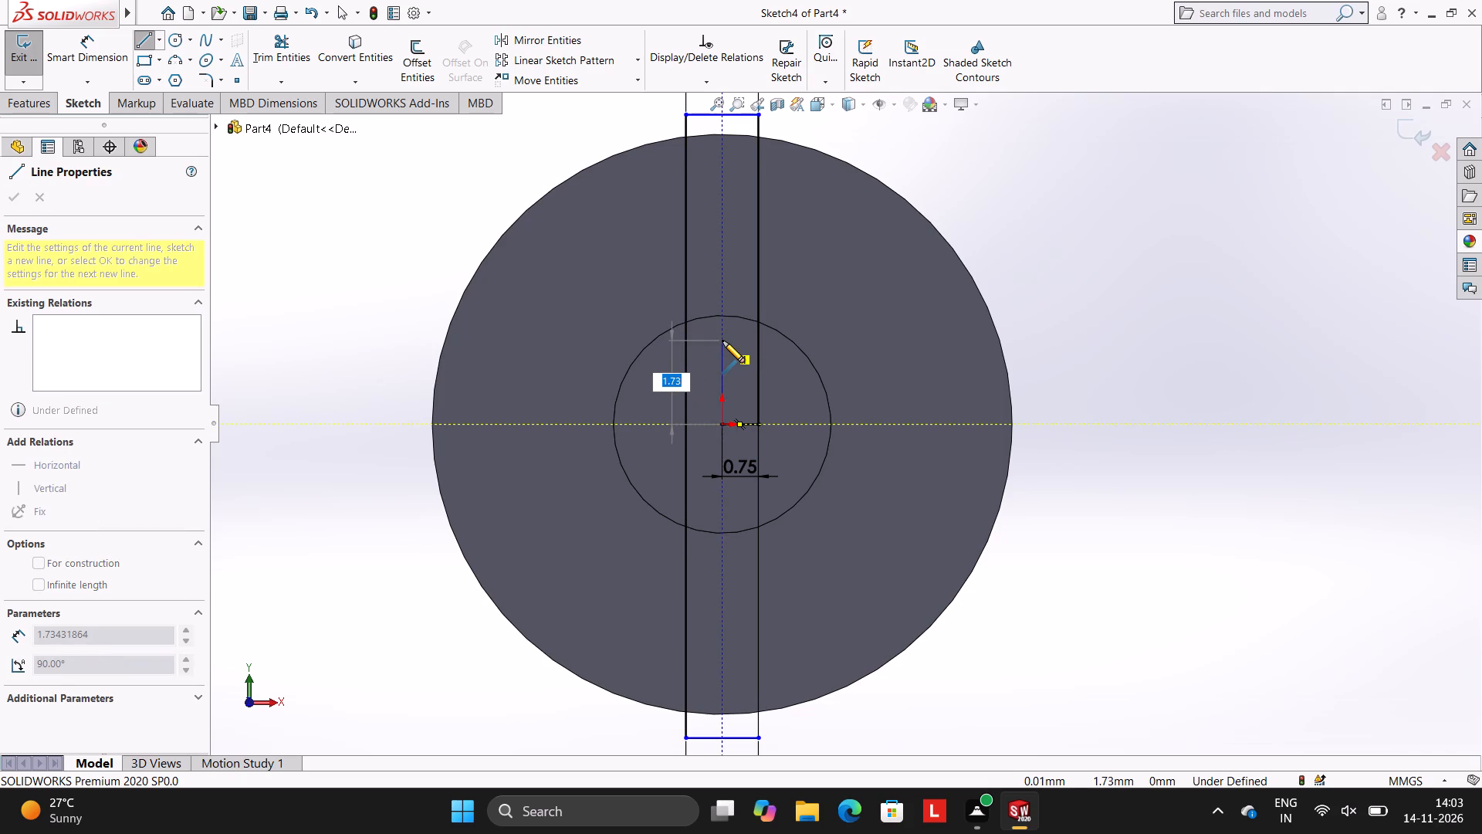
{"action": "type", "text": "0.75"}
{"action": "key", "text": "Return"}
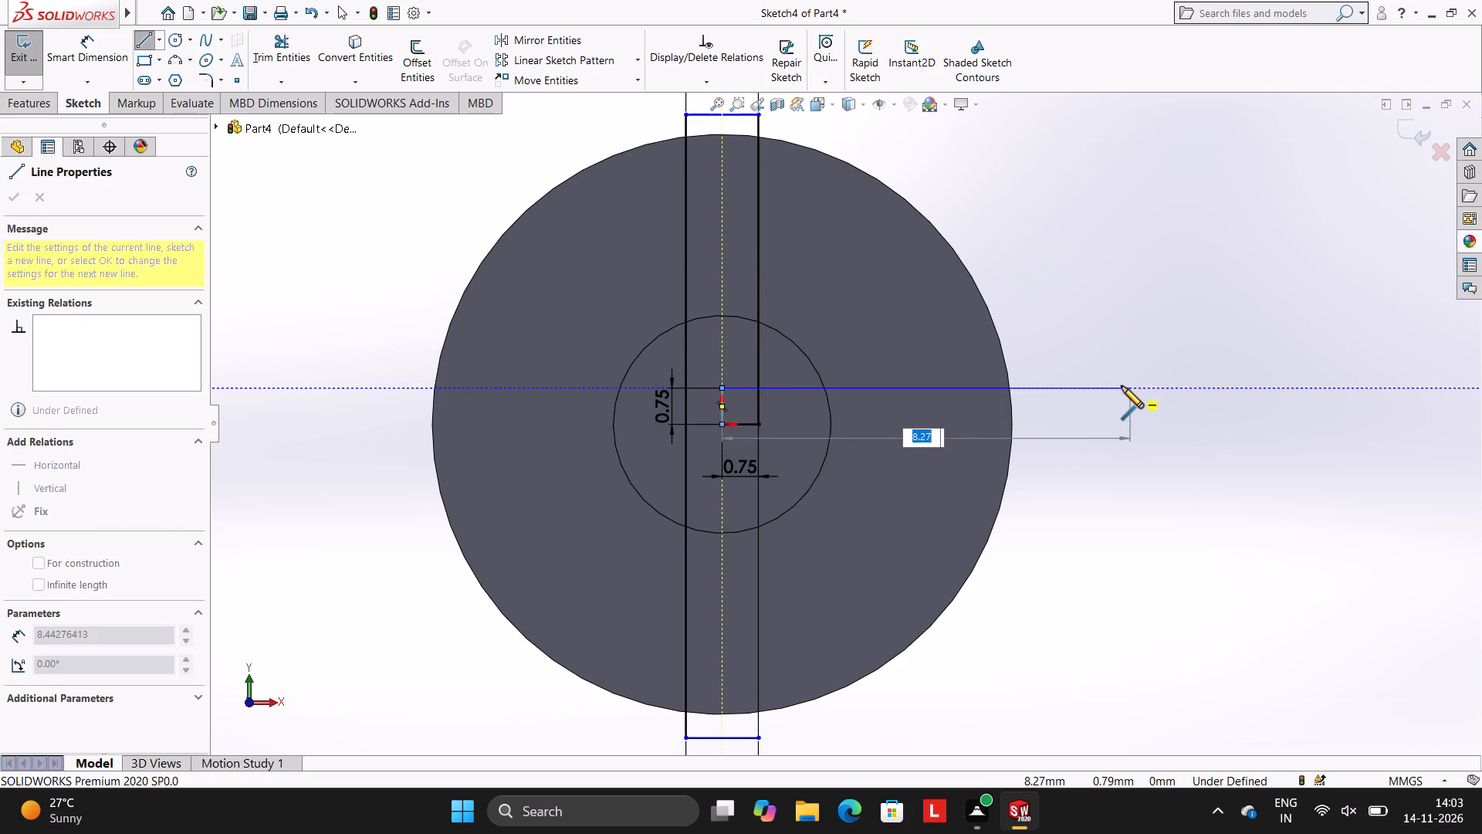
From the vertical line's upper end, sketch a horizontal line about 8.3 mm towards positive X past the disc, followed by a 1.5 mm line down.
{"action": "left_click", "coordinate": [1122, 386]}
{"action": "key", "text": "0"}
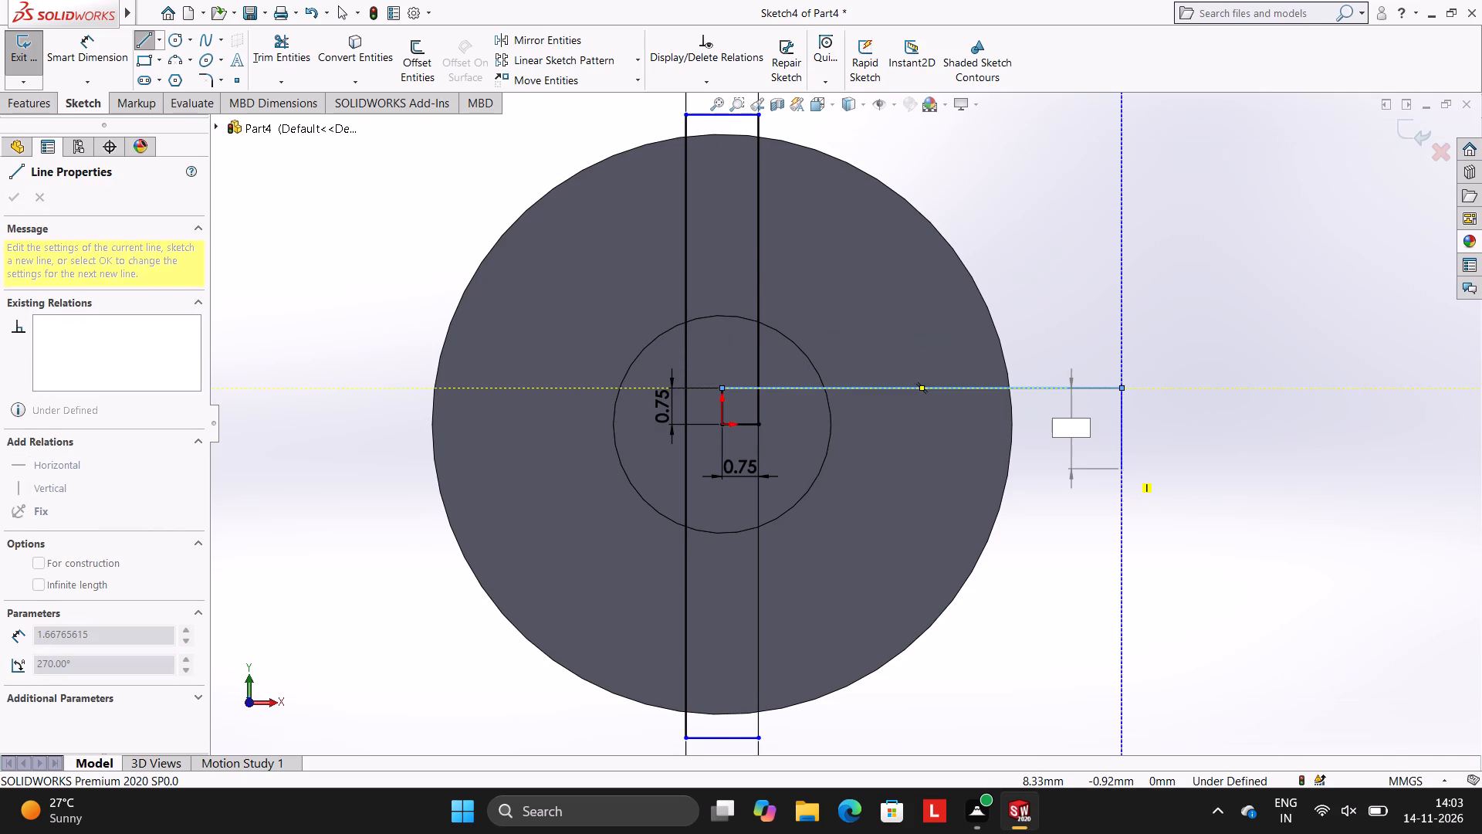
{"action": "key", "text": "BackSpace"}
{"action": "type", "text": "1.5"}
{"action": "key", "text": "Return"}
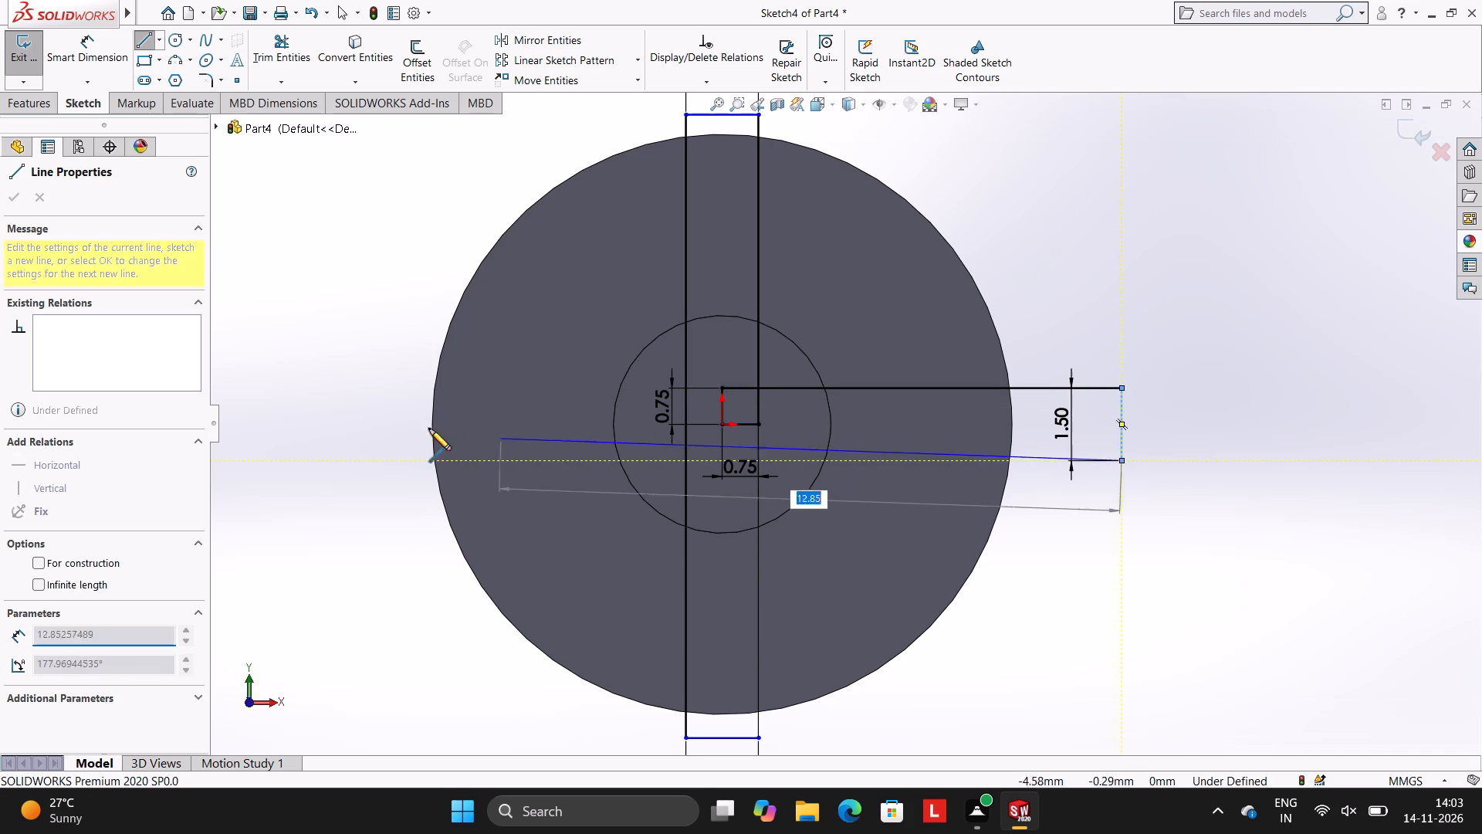
Complete the horizontal strip with a line about 15.9 mm towards negative X, a 1.5 mm line up, and a line back to the start point.
{"action": "left_click", "coordinate": [351, 460]}
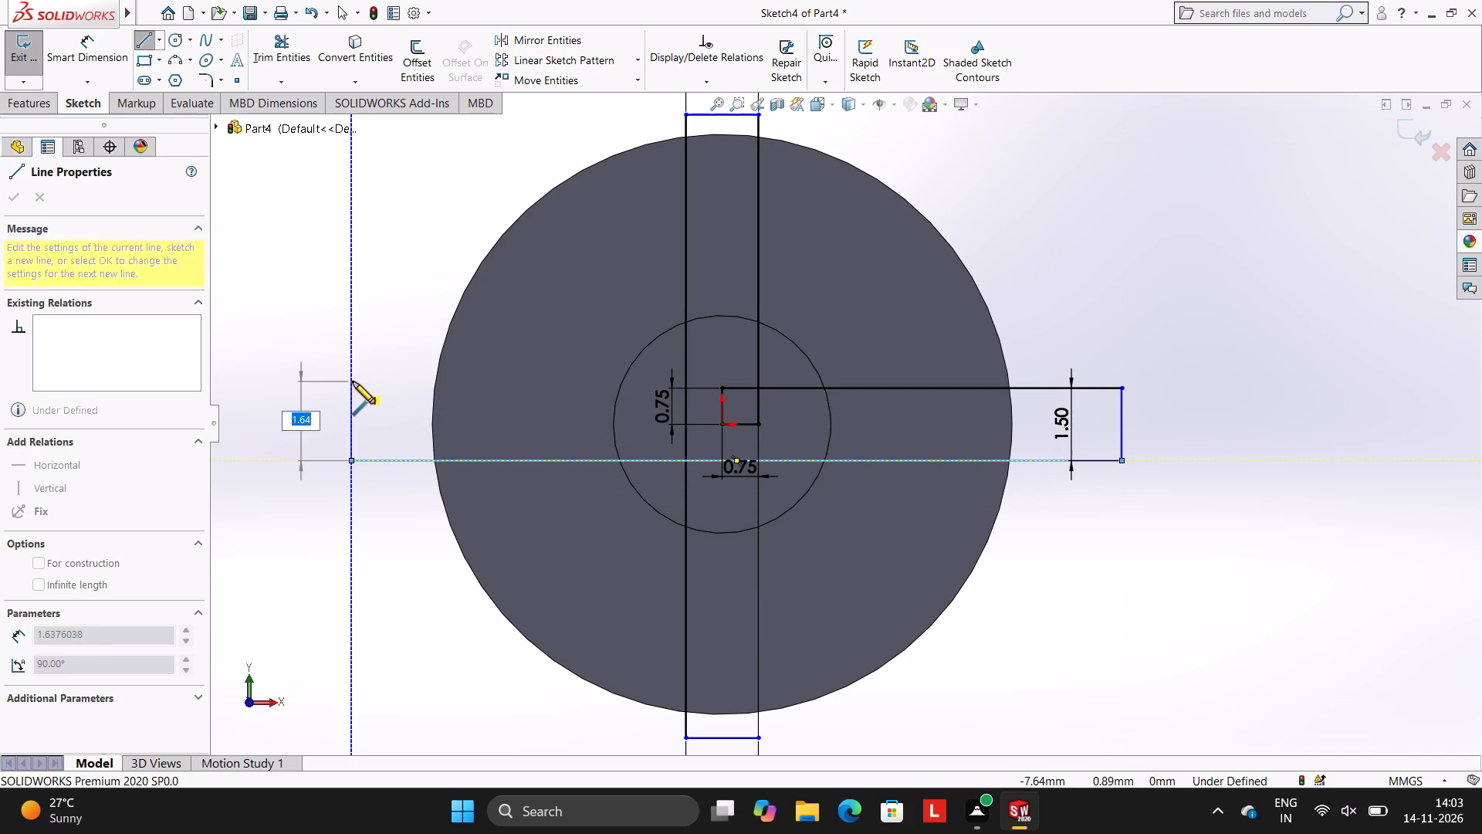
{"action": "type", "text": "1.5"}
{"action": "key", "text": "Return"}
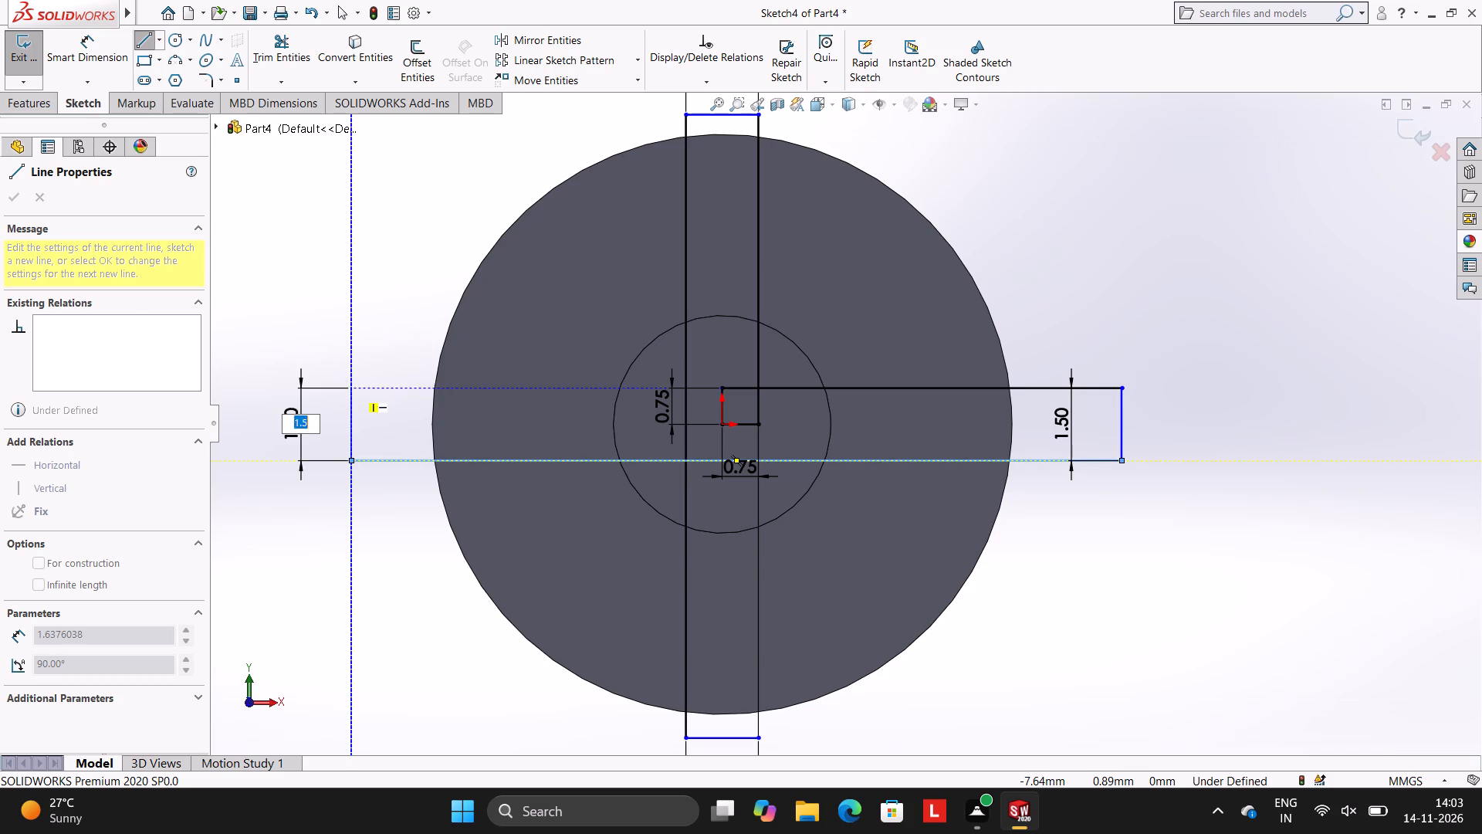
{"action": "left_click", "coordinate": [722, 387]}
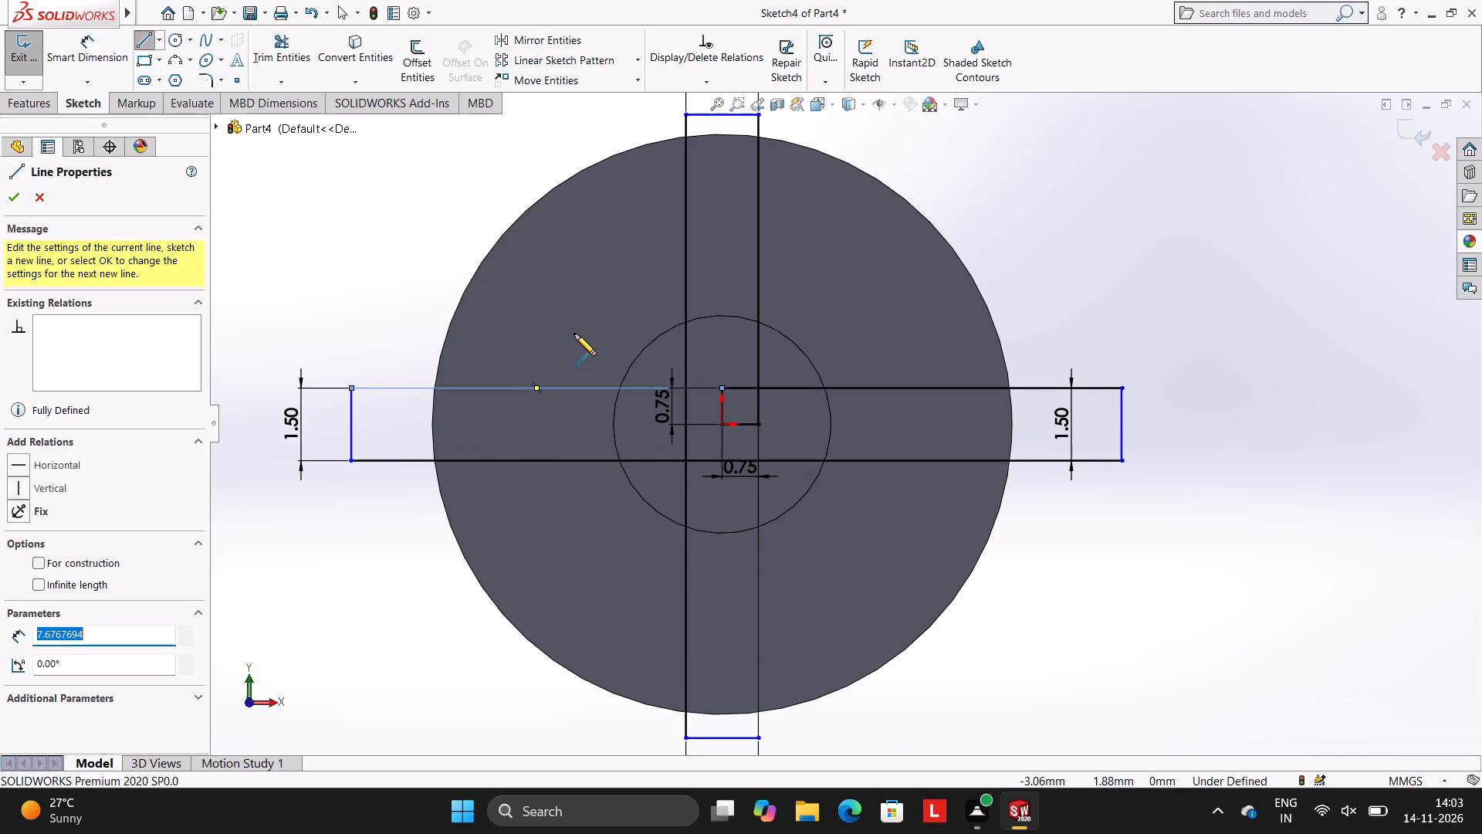
{"action": "key", "text": "Escape"}
{"action": "key", "text": "Escape"}
{"action": "key", "text": "Escape"}
{"action": "scroll", "coordinate": [905, 581], "scroll_direction": "up", "scroll_amount": 2}
{"action": "scroll", "coordinate": [894, 483], "scroll_direction": "down", "scroll_amount": 1}
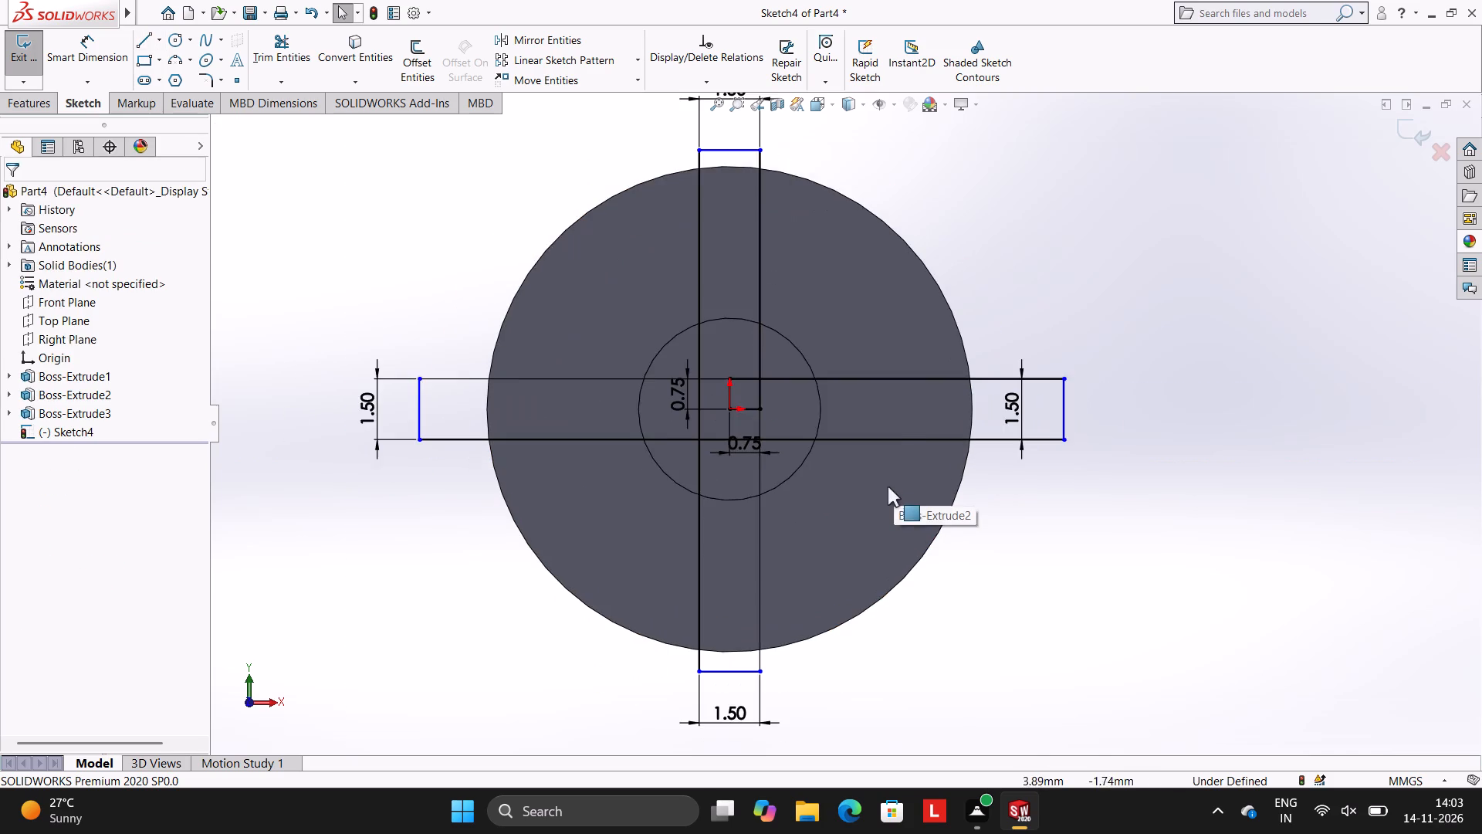
{"action": "scroll", "coordinate": [867, 416], "scroll_direction": "up", "scroll_amount": 2}
{"action": "scroll", "coordinate": [866, 413], "scroll_direction": "down", "scroll_amount": 2}
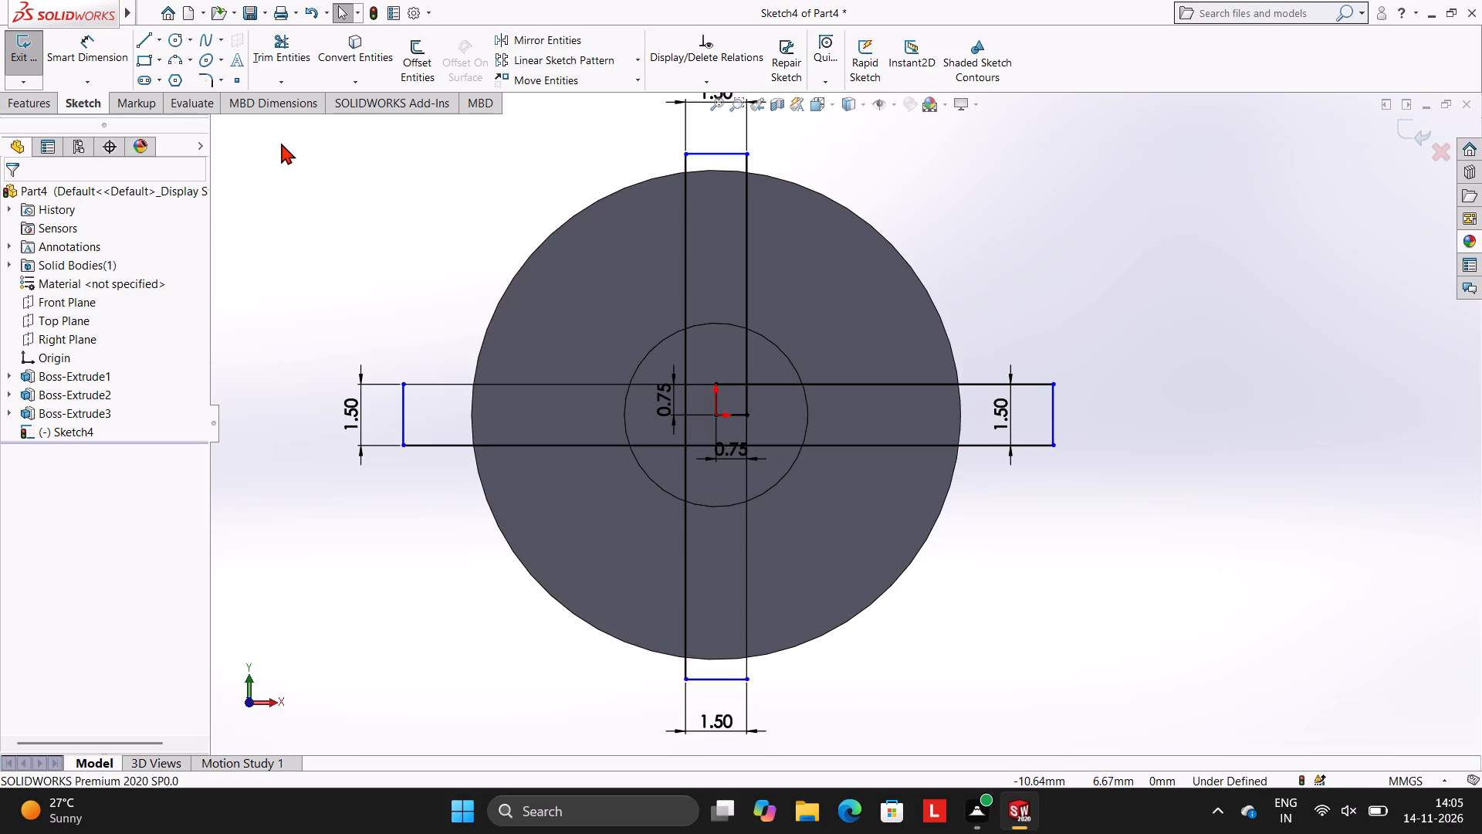
Cut-extrude the four quadrant regions of the large disc between the crossing strips and outside the hub, blind to 0.50 mm.
{"action": "left_click", "coordinate": [39, 101]}
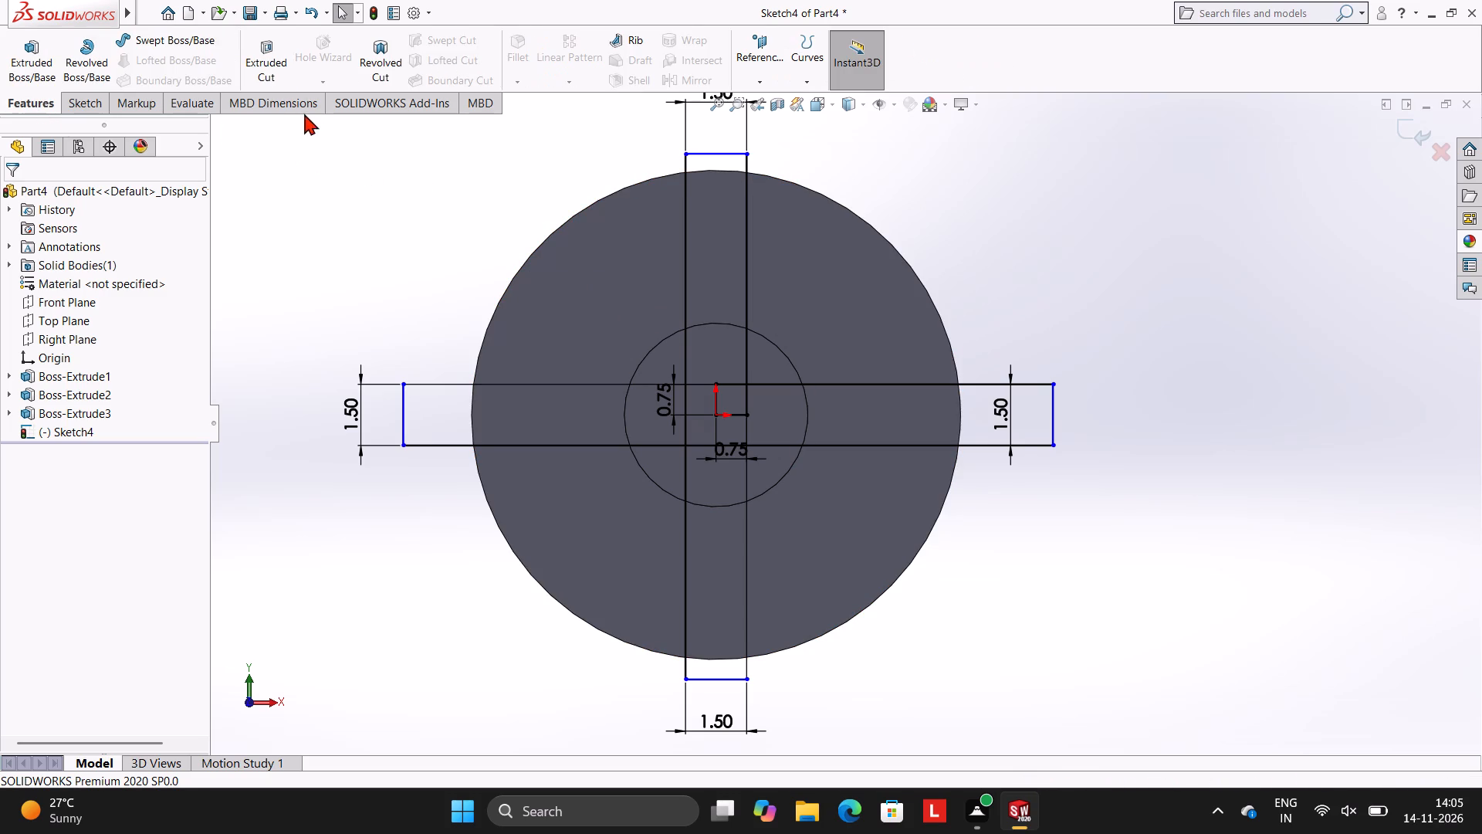
{"action": "left_click", "coordinate": [272, 53]}
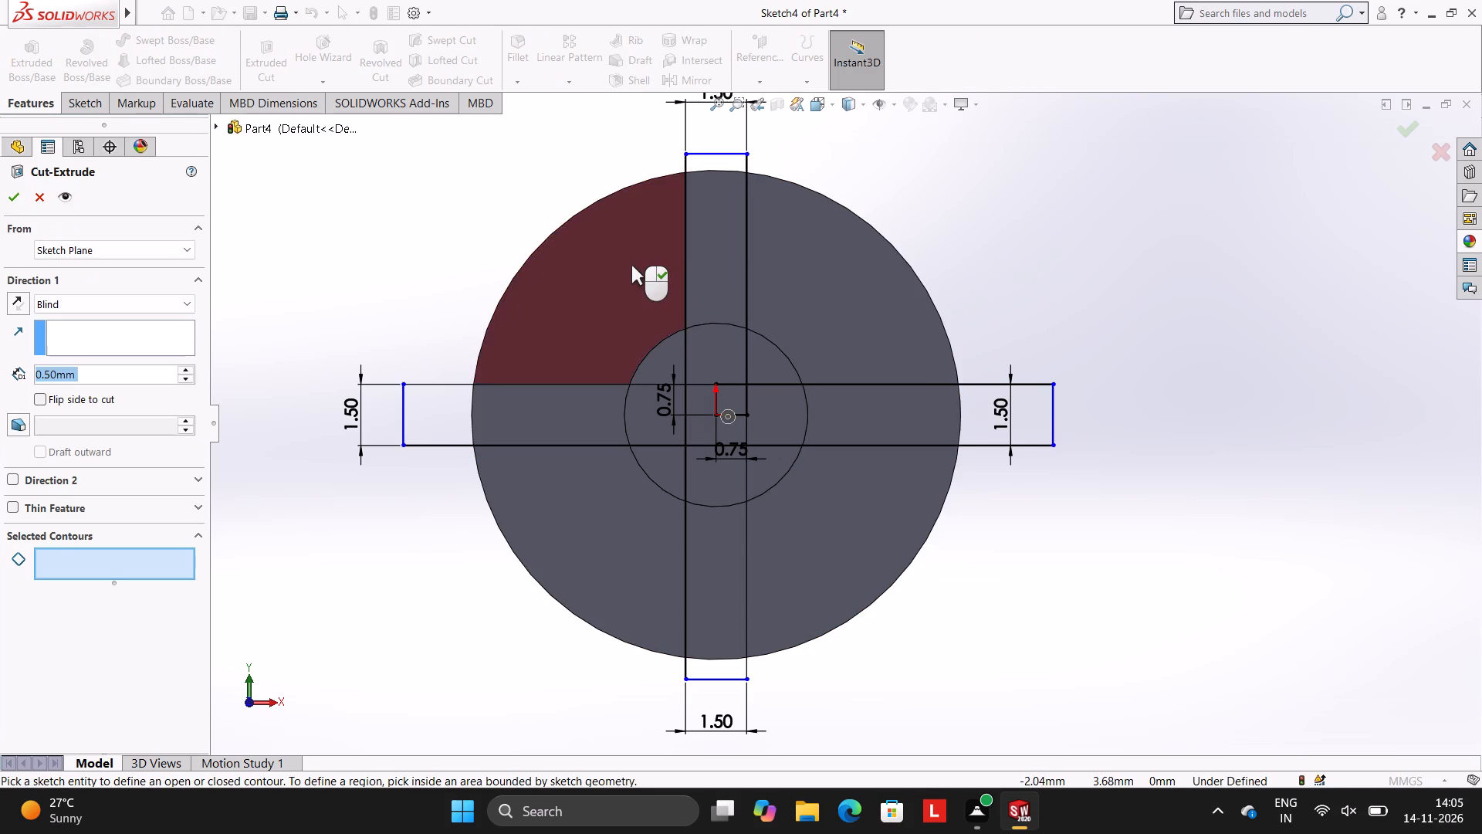
{"action": "left_click", "coordinate": [631, 265]}
{"action": "left_click", "coordinate": [784, 283]}
{"action": "left_click", "coordinate": [847, 476]}
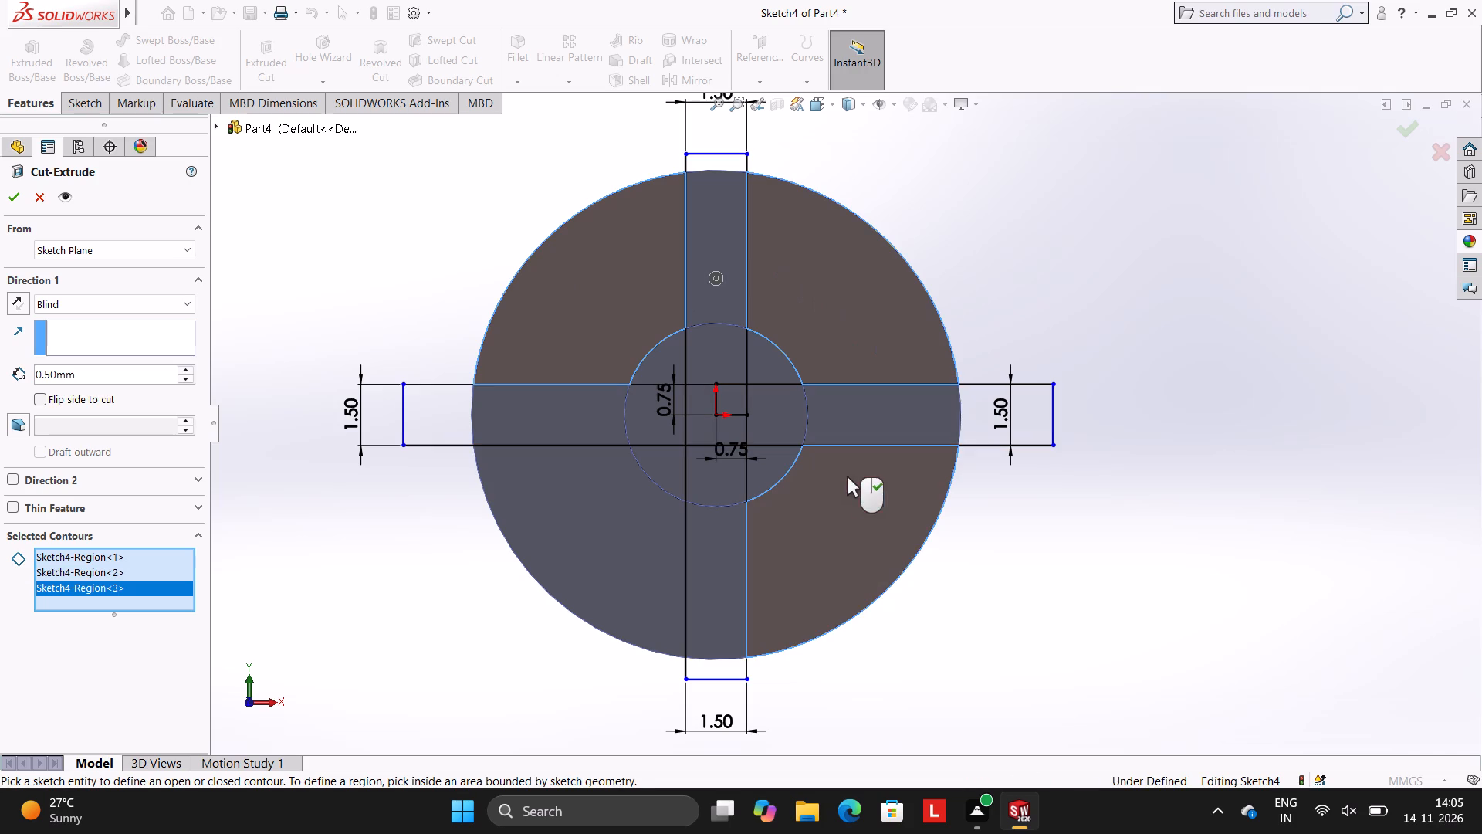
{"action": "left_click", "coordinate": [607, 523]}
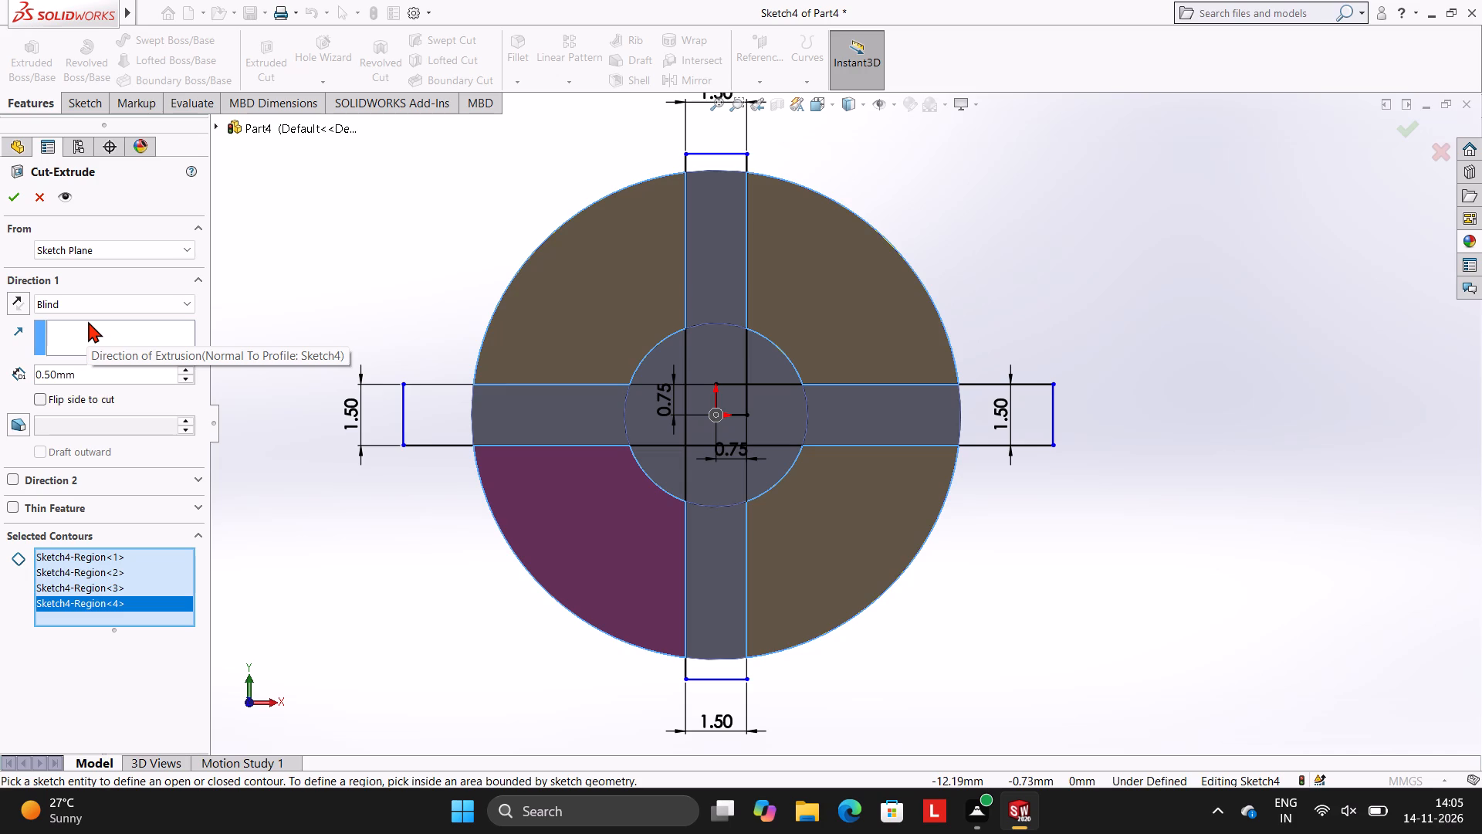
{"action": "left_click", "coordinate": [13, 198]}
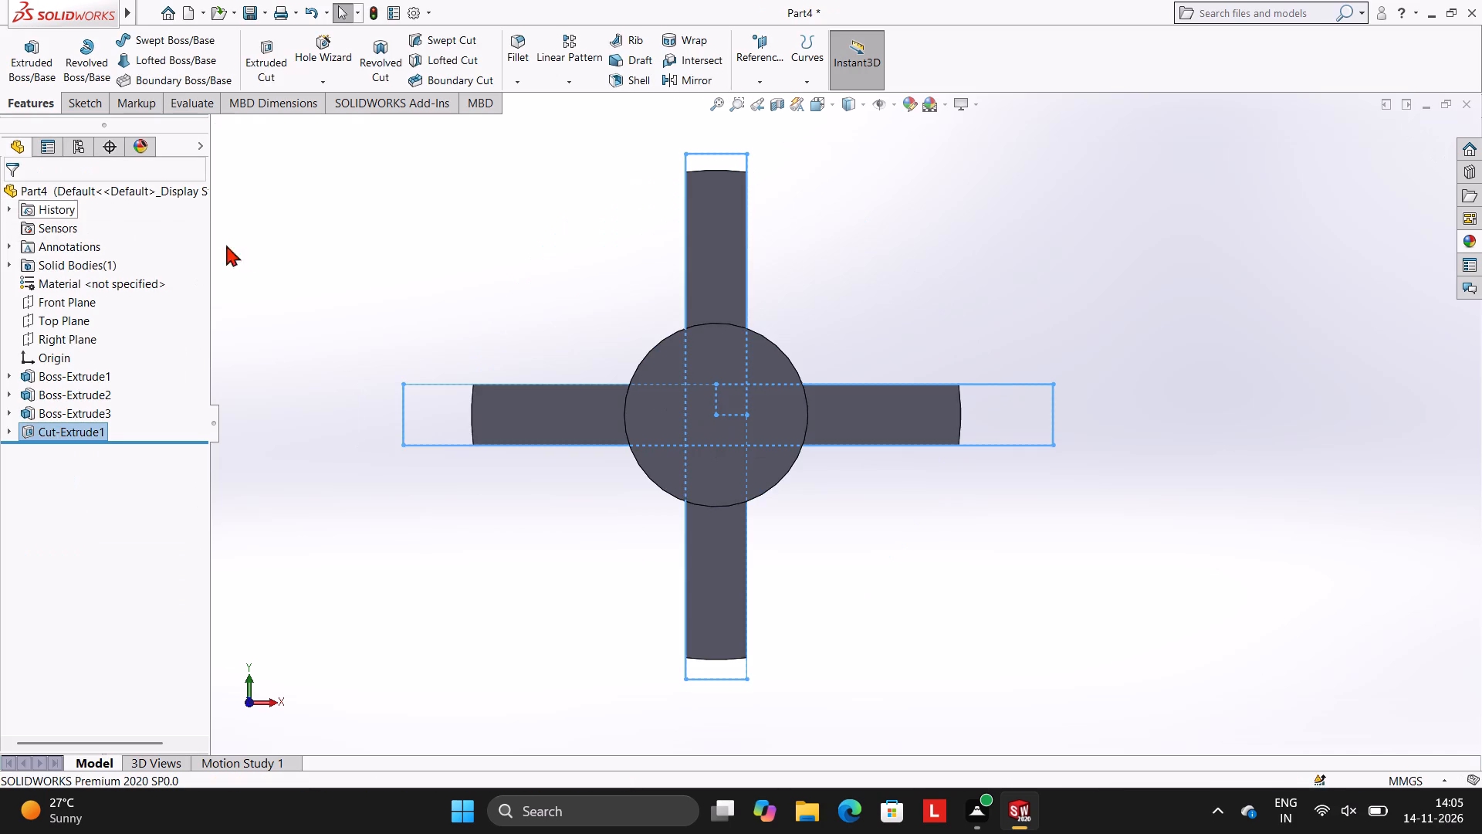
{"action": "left_click", "coordinate": [255, 249]}
Start a new sketch on the circular end face of the 2.25 mm radius hub, viewed normal to the face.
{"action": "middle_click_drag", "start_coordinate": [853, 328], "coordinate": [1006, 324]}
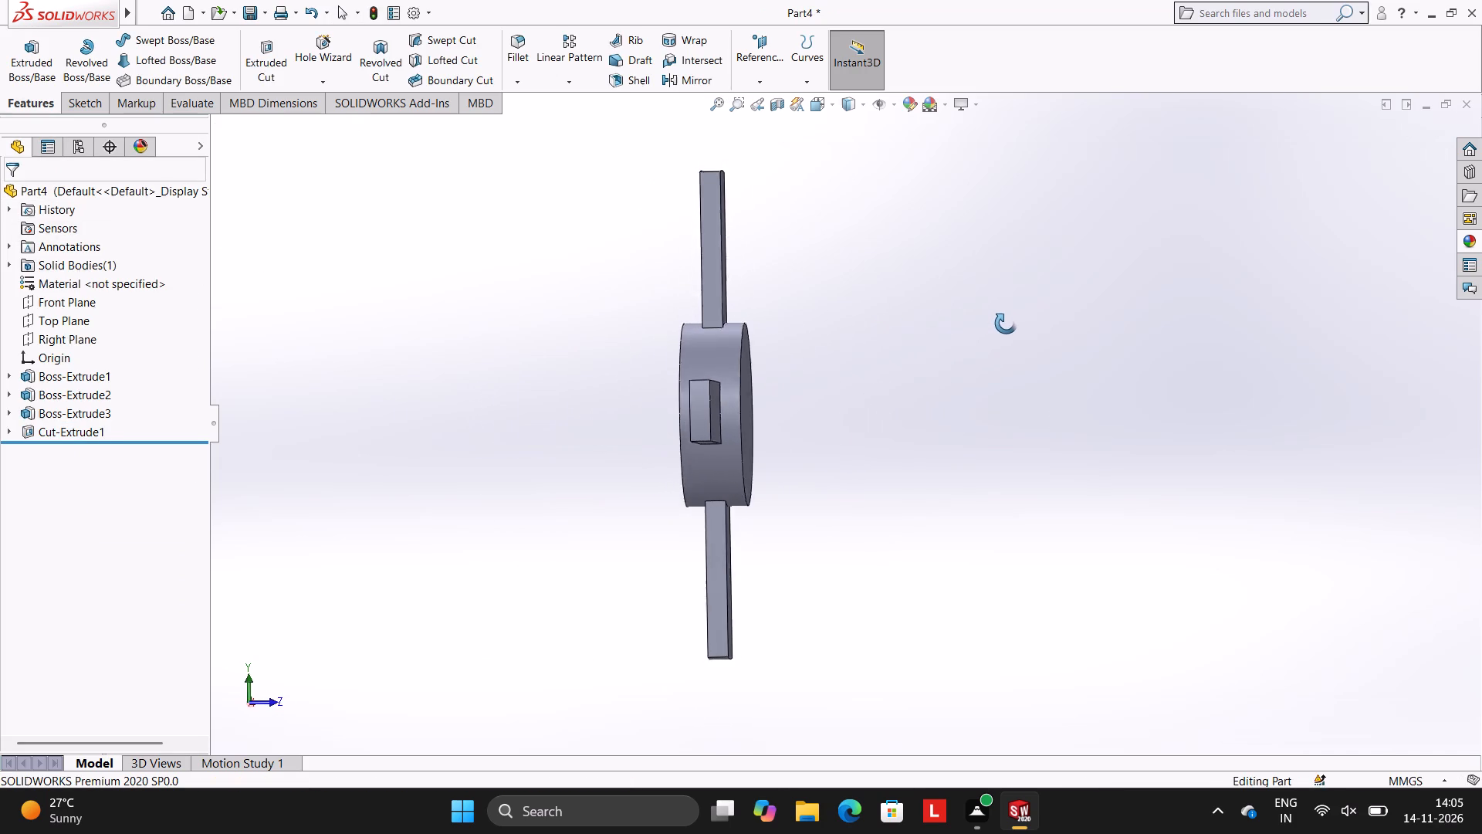
{"action": "middle_click_drag", "start_coordinate": [1006, 324], "coordinate": [1001, 323]}
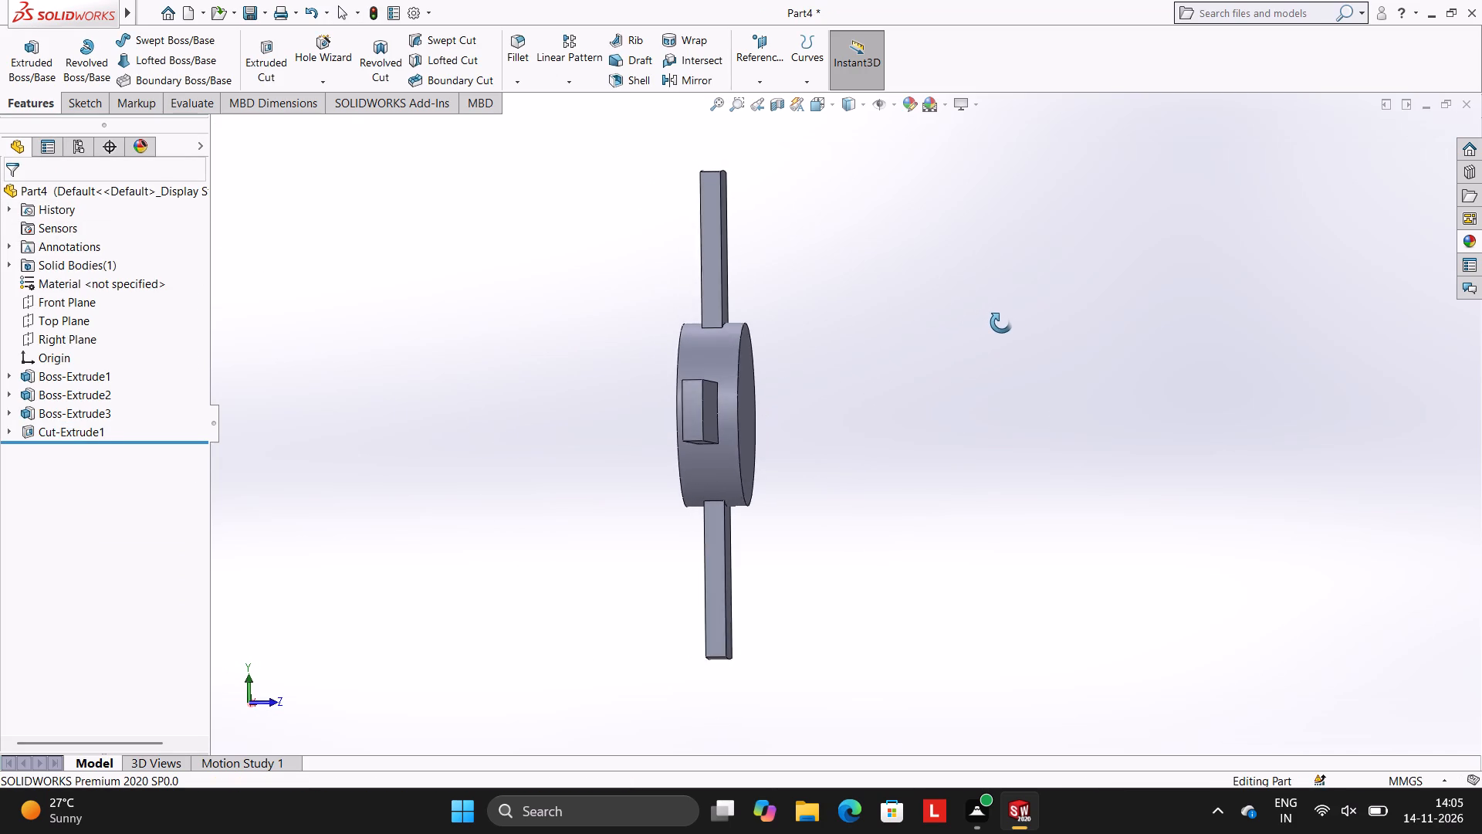
{"action": "middle_click_drag", "start_coordinate": [1001, 323], "coordinate": [1015, 329]}
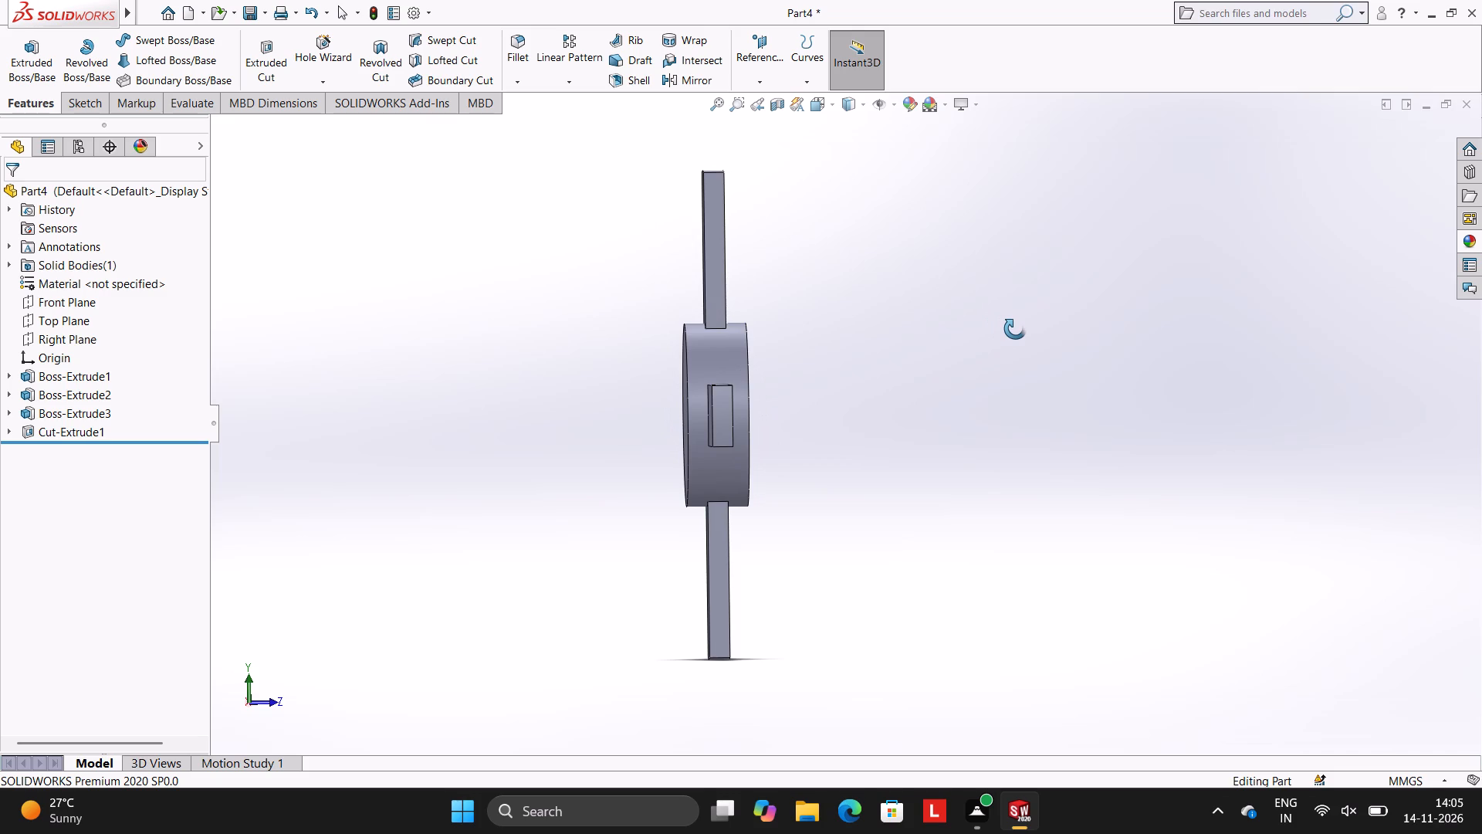
{"action": "middle_click_drag", "start_coordinate": [1015, 329], "coordinate": [848, 310]}
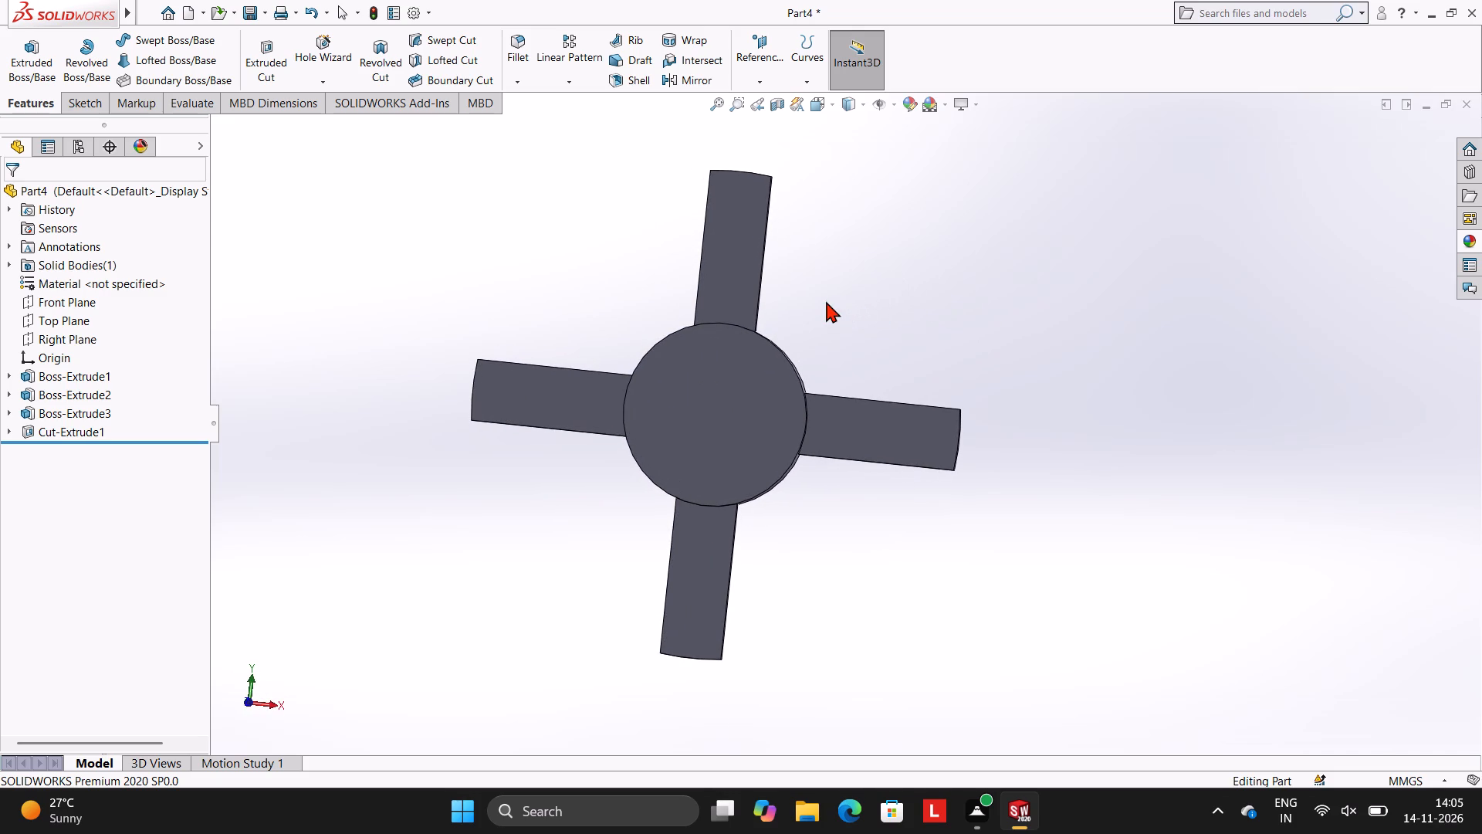
{"action": "left_click", "coordinate": [726, 402]}
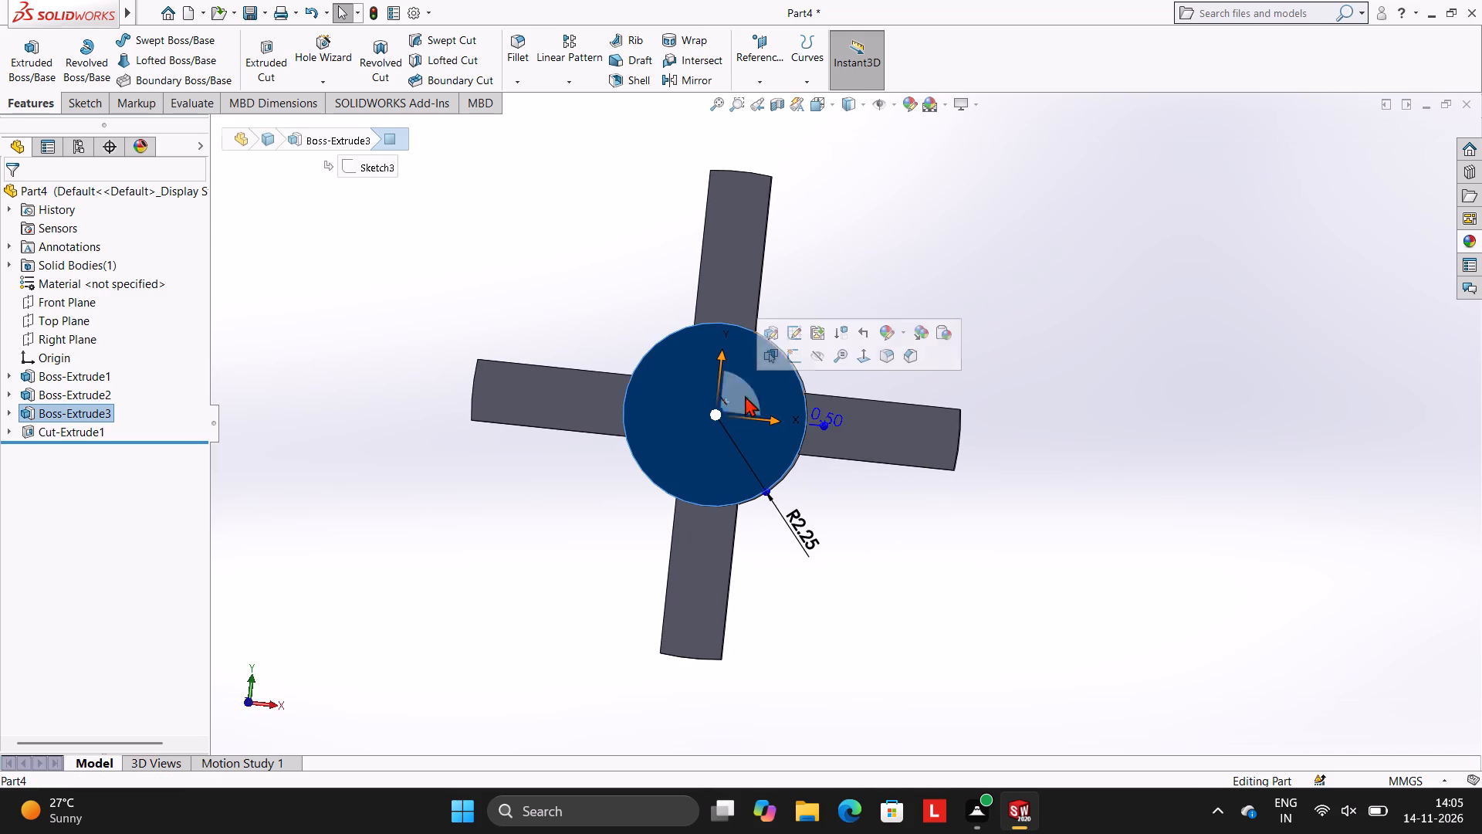
{"action": "left_click", "coordinate": [791, 355]}
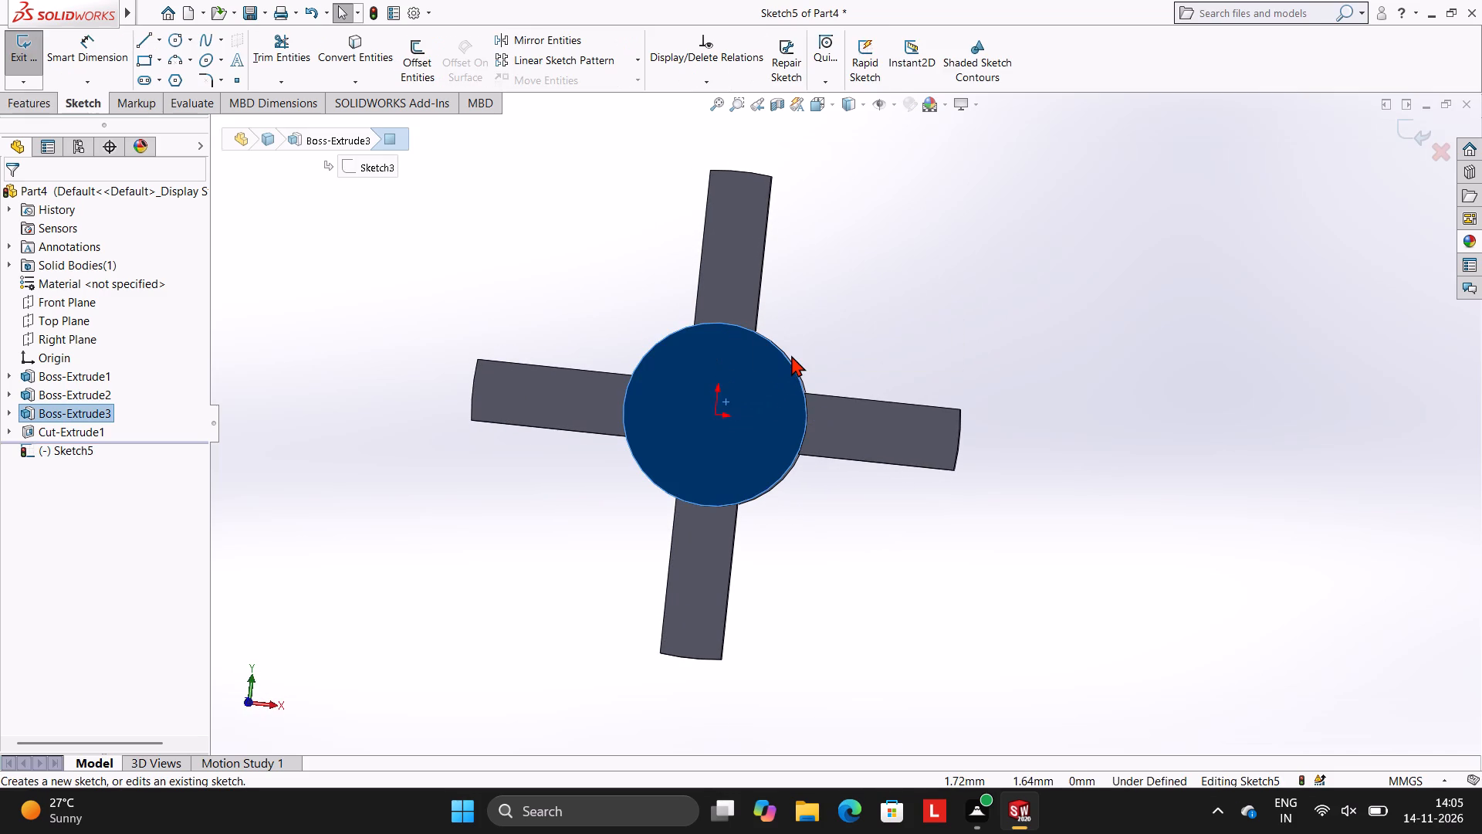
{"action": "key", "text": "ctrl+8"}
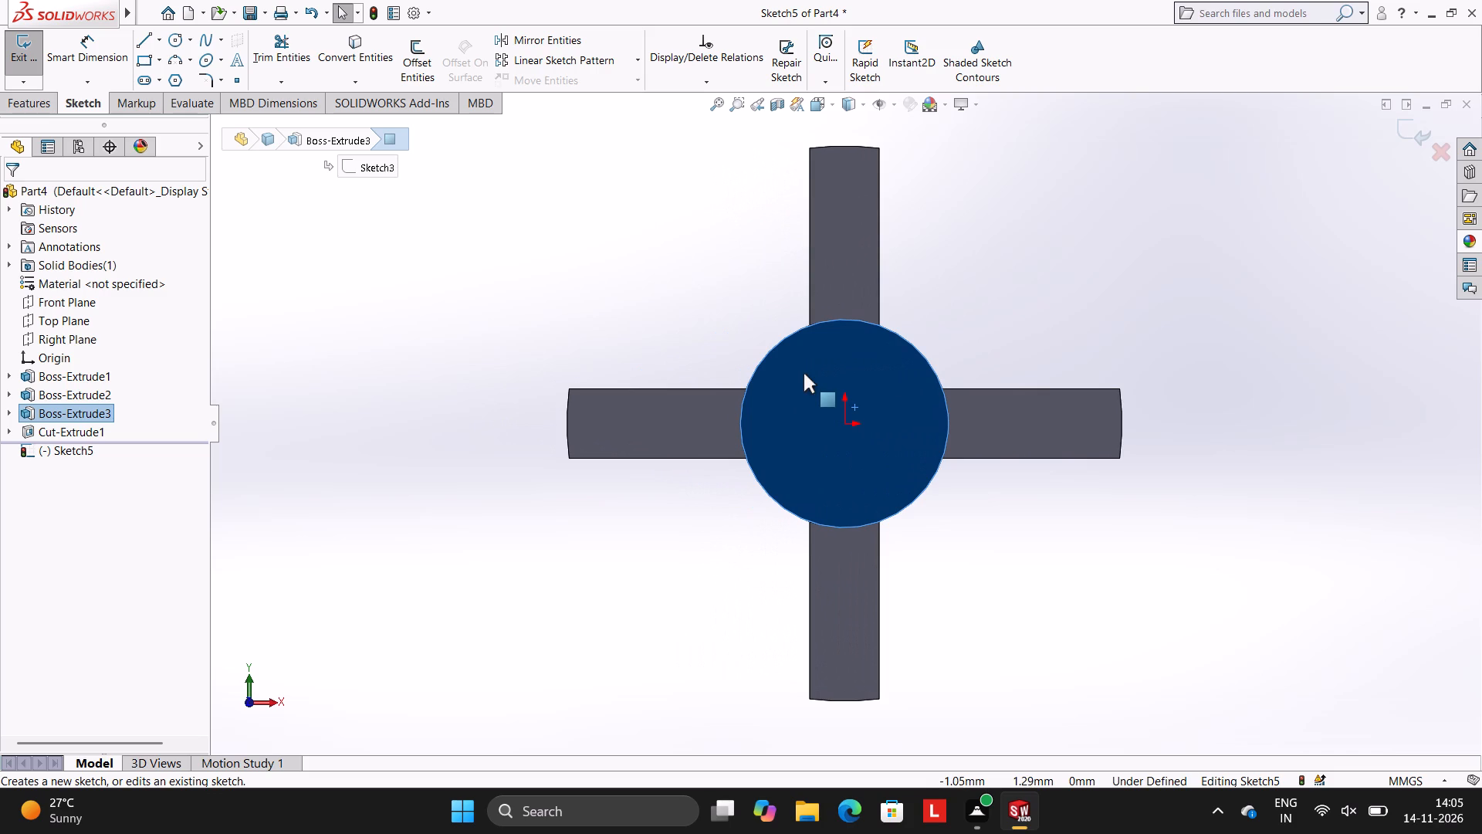
{"action": "key", "text": "Escape"}
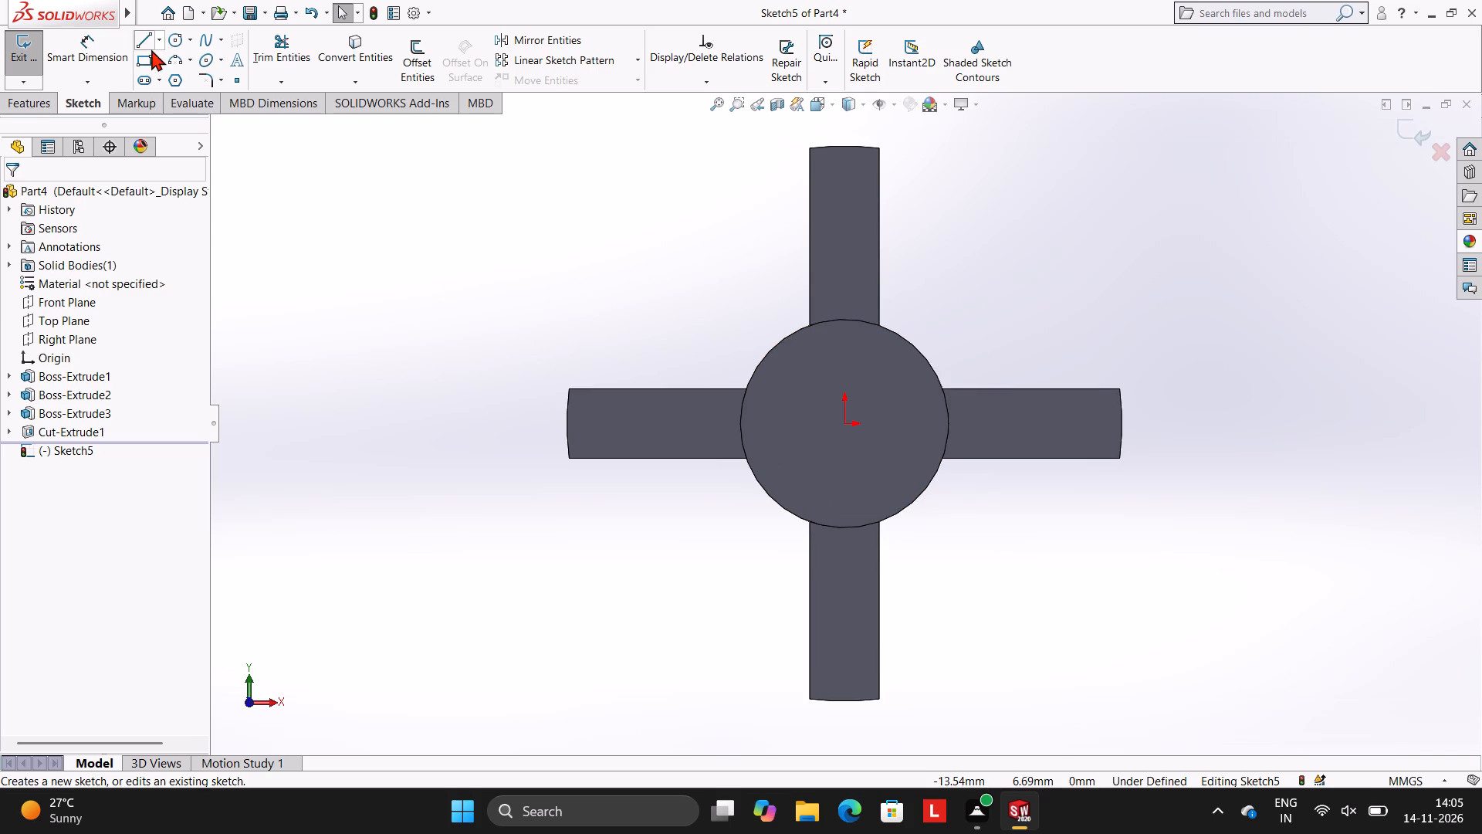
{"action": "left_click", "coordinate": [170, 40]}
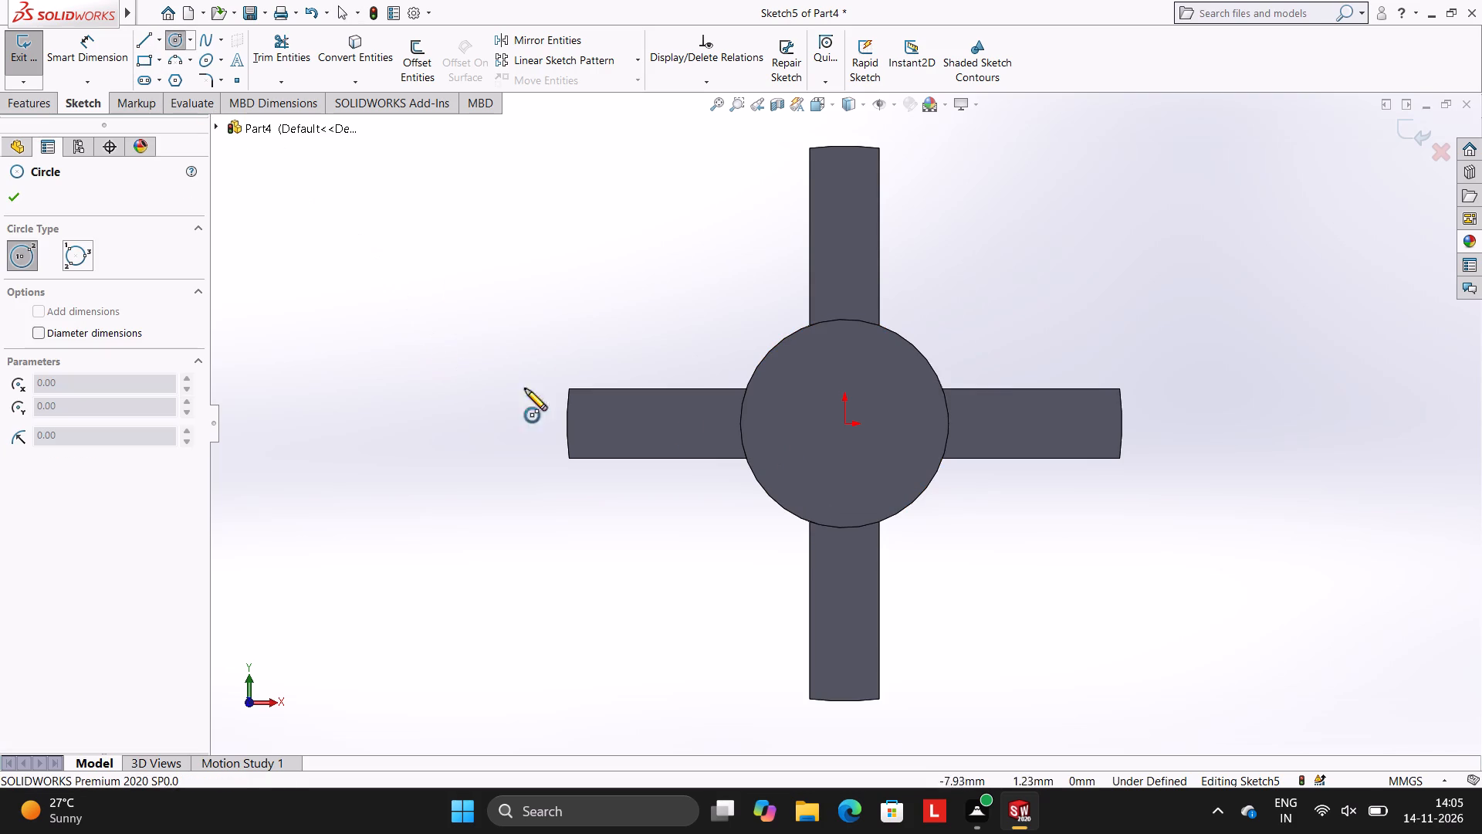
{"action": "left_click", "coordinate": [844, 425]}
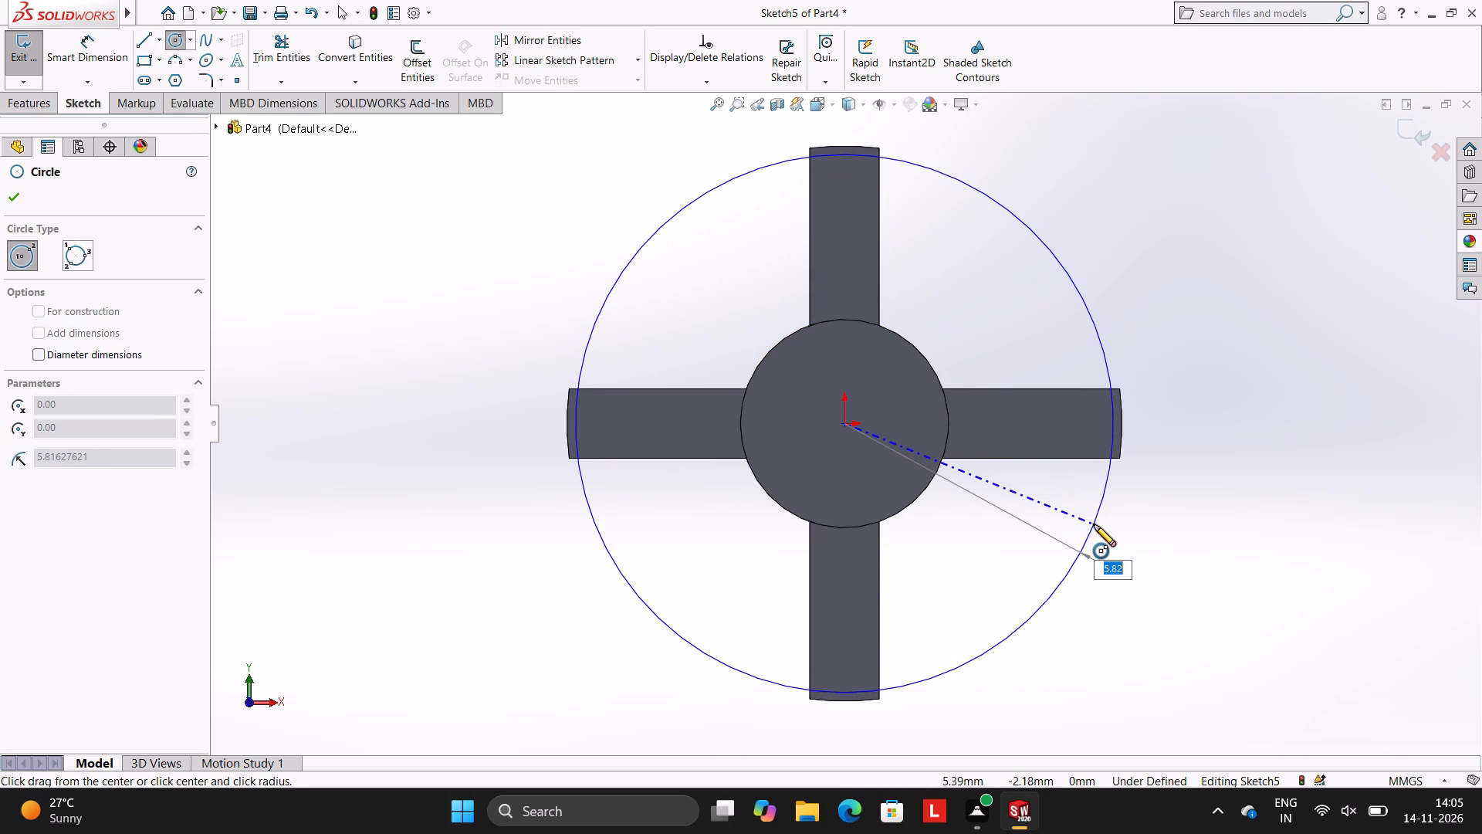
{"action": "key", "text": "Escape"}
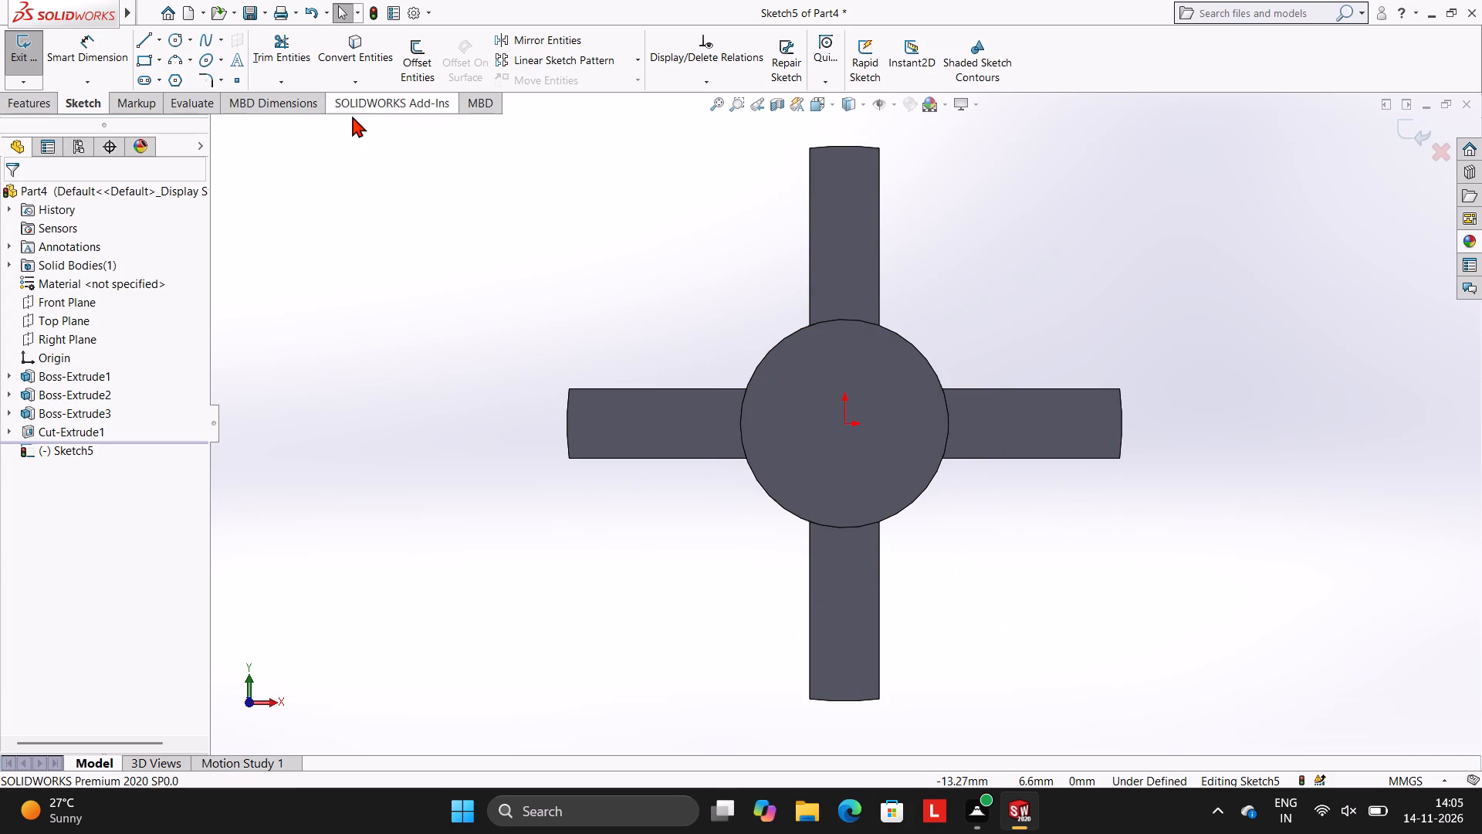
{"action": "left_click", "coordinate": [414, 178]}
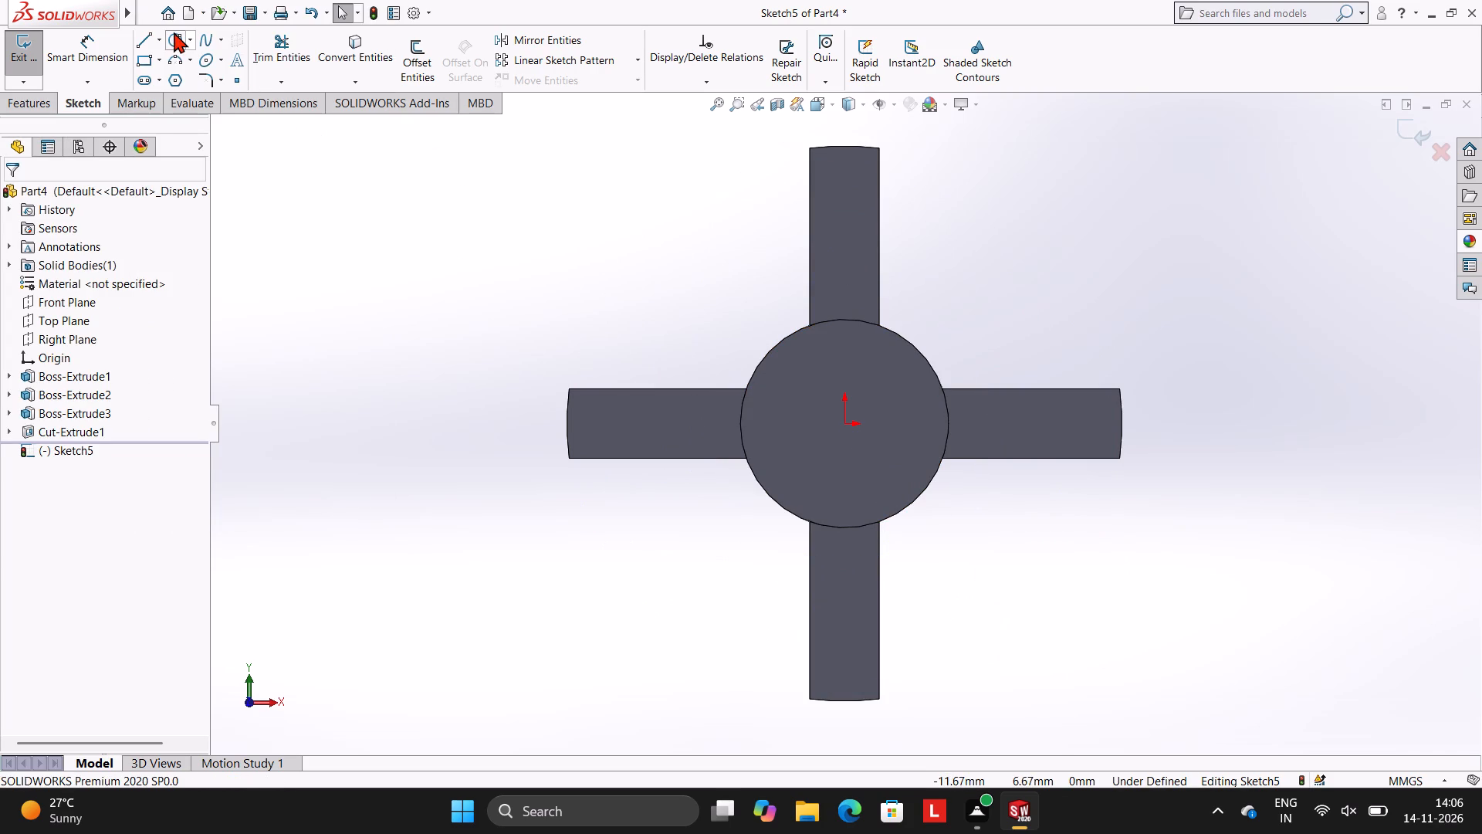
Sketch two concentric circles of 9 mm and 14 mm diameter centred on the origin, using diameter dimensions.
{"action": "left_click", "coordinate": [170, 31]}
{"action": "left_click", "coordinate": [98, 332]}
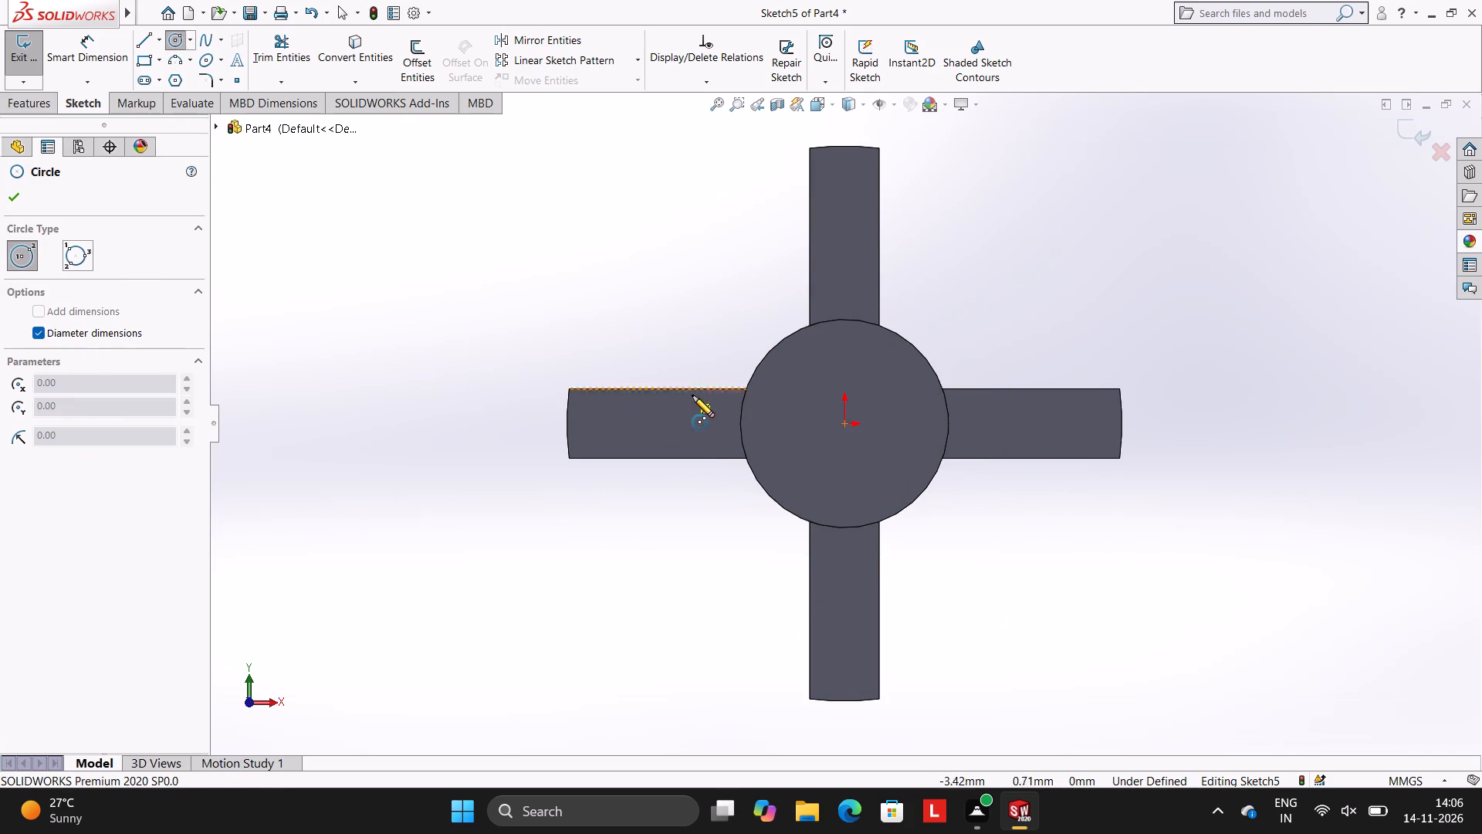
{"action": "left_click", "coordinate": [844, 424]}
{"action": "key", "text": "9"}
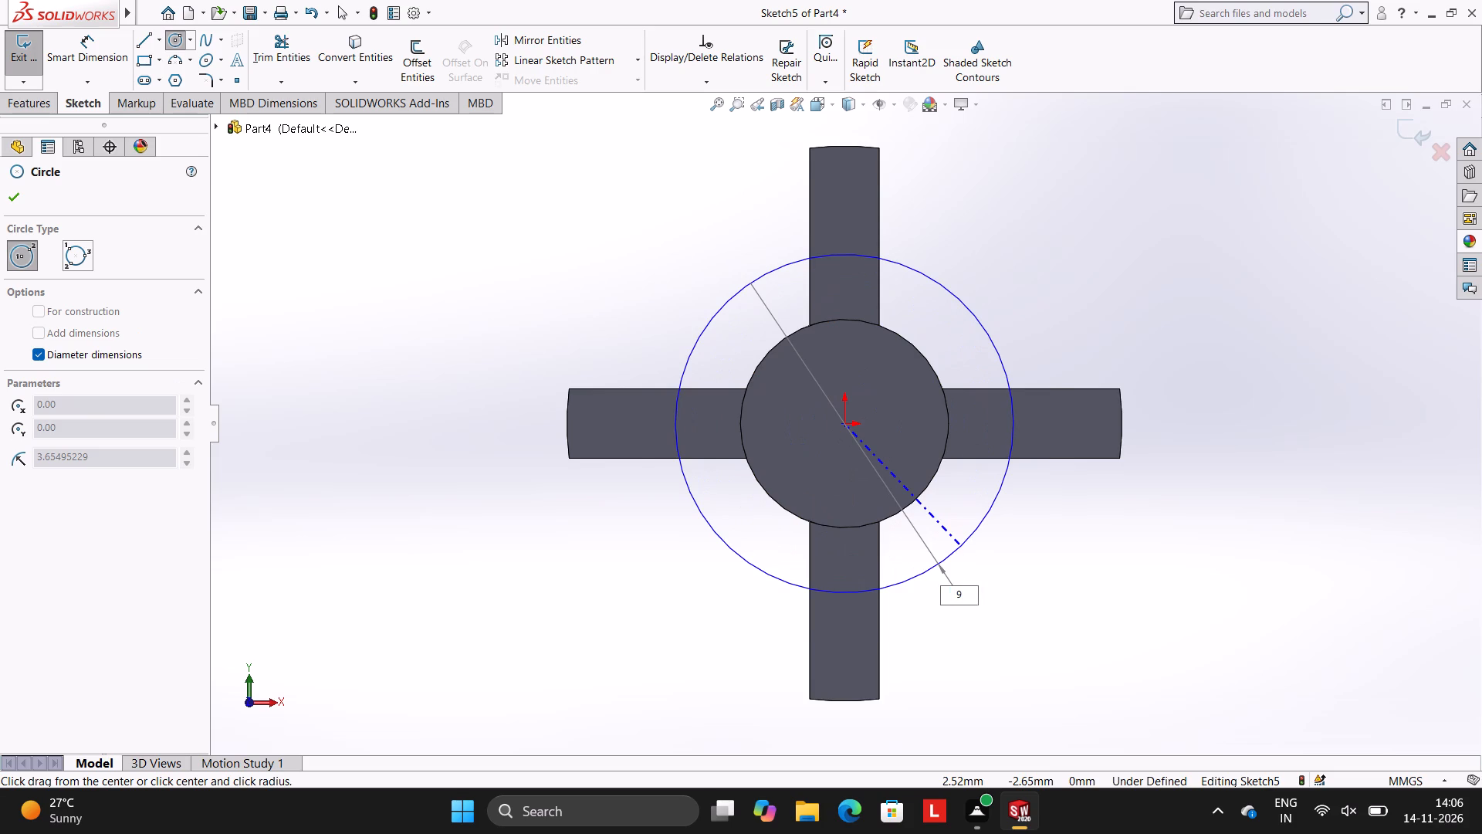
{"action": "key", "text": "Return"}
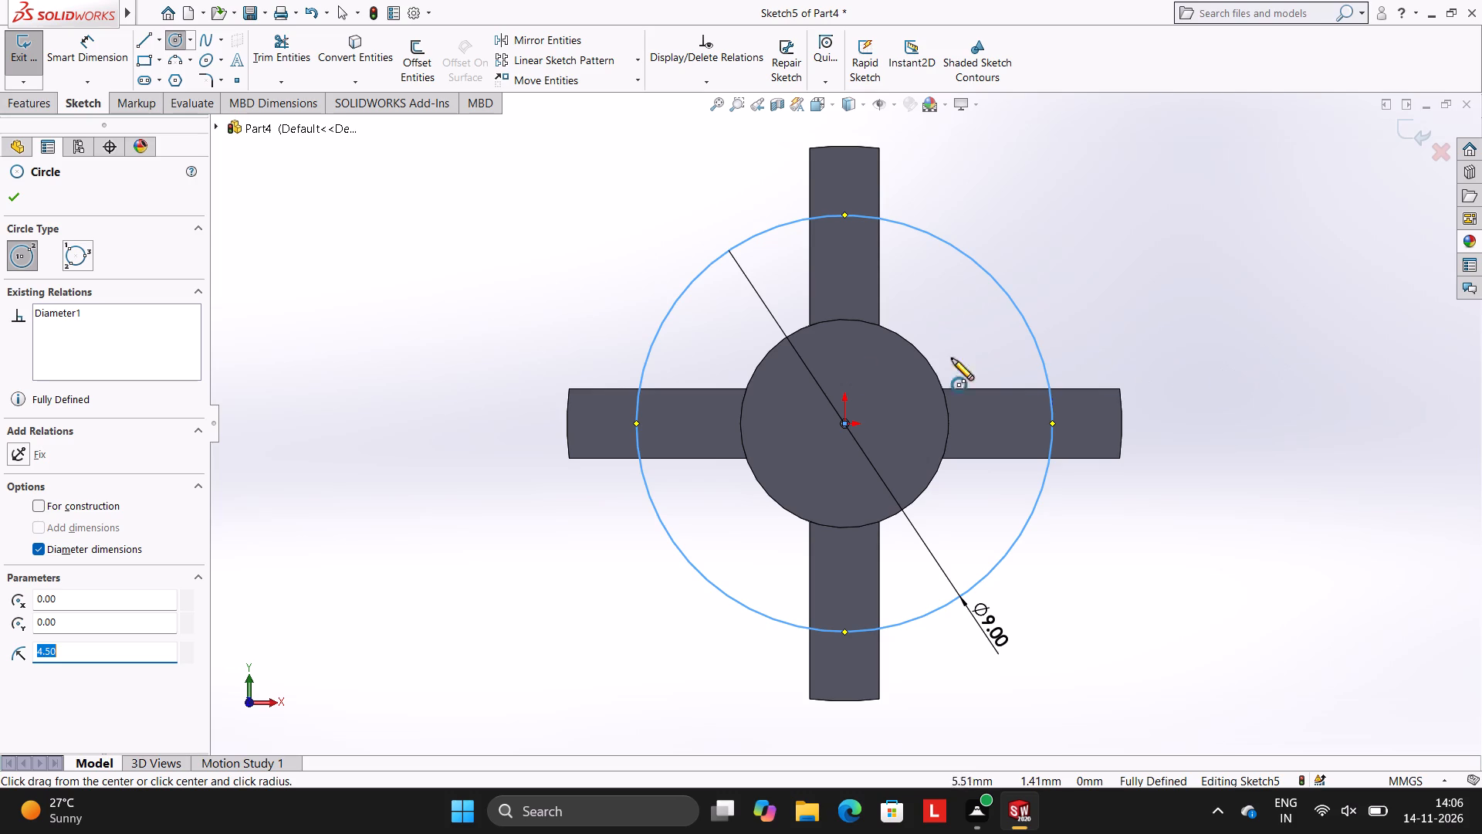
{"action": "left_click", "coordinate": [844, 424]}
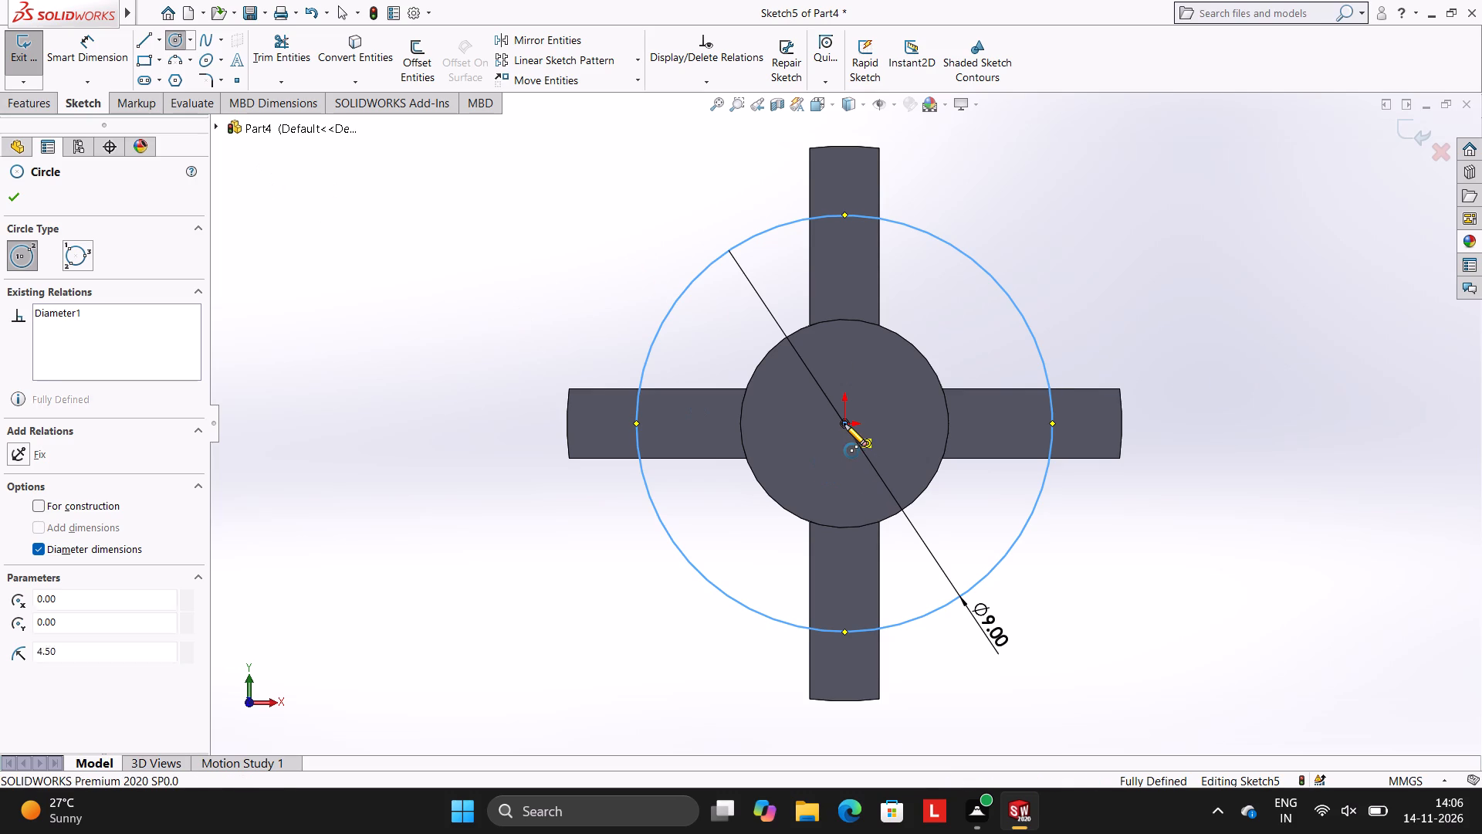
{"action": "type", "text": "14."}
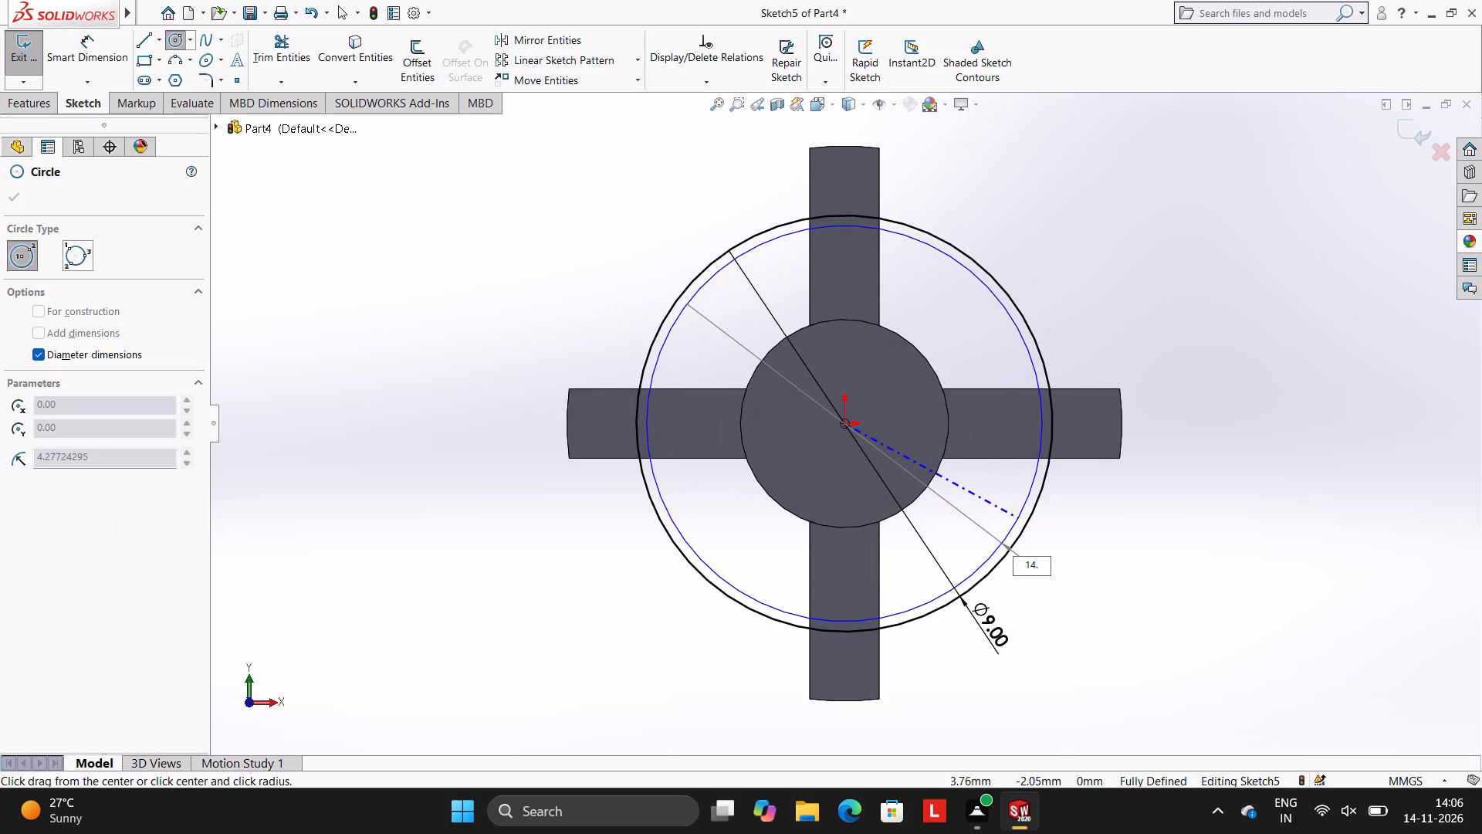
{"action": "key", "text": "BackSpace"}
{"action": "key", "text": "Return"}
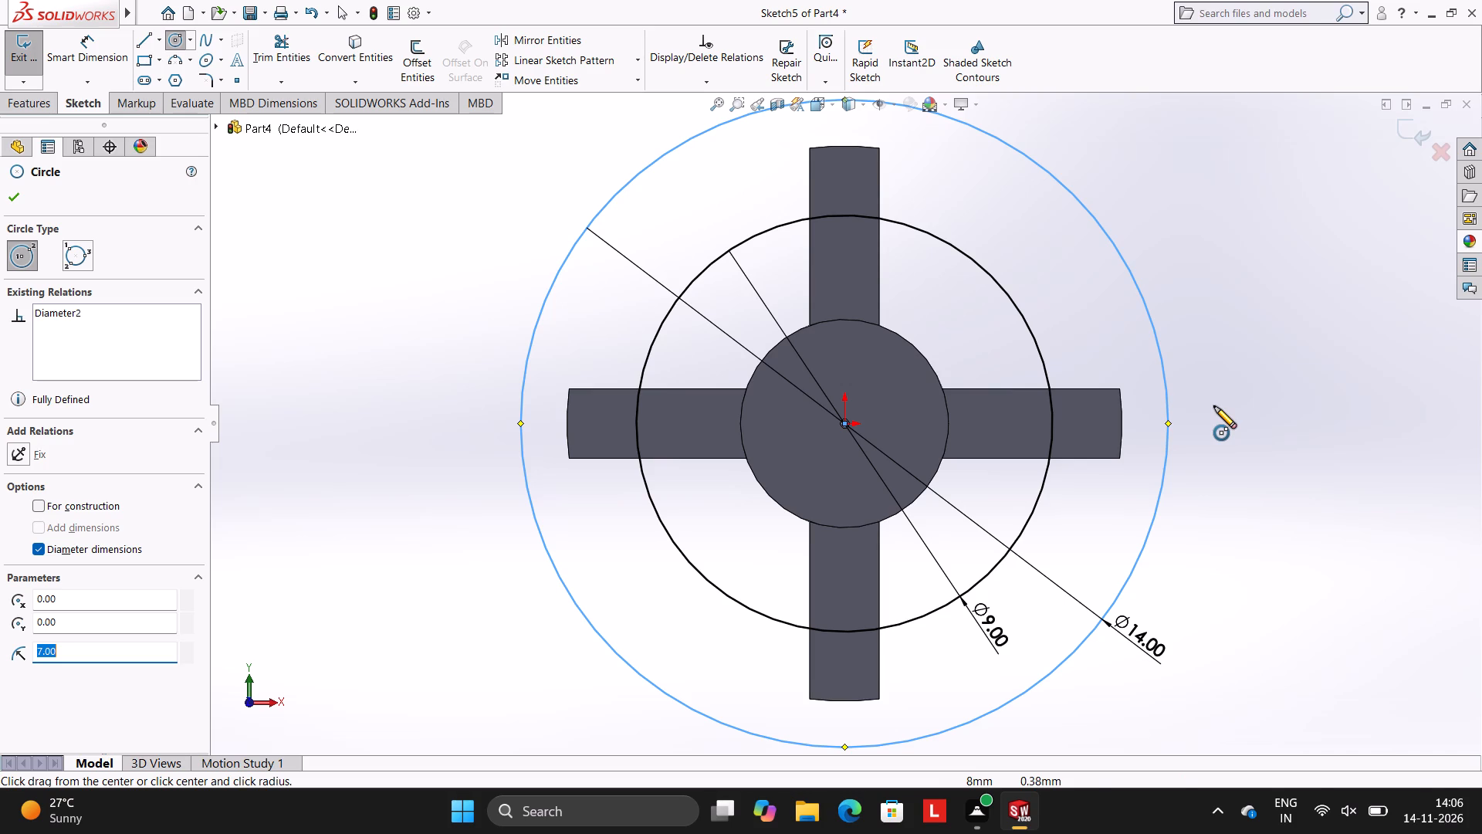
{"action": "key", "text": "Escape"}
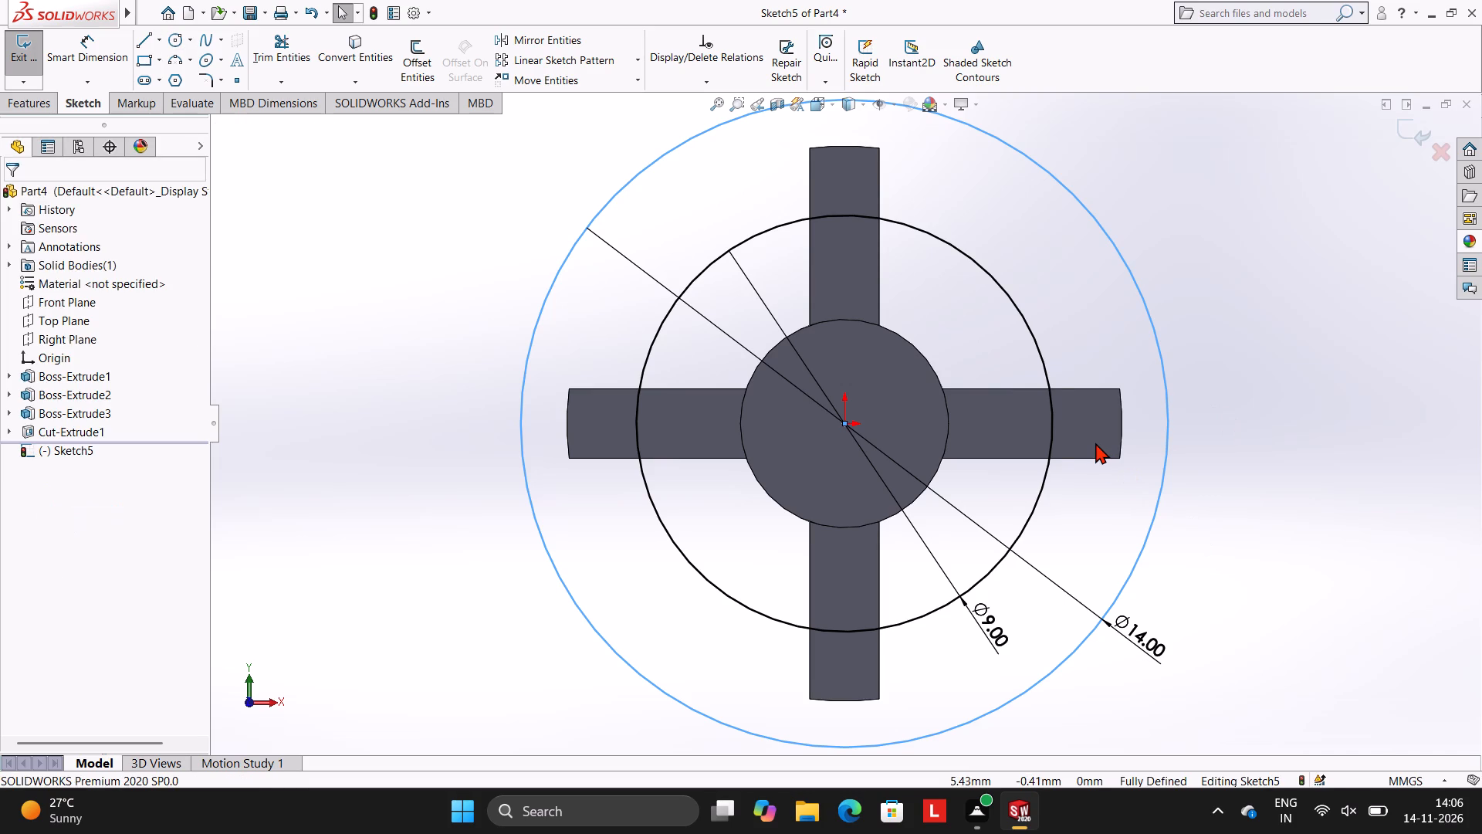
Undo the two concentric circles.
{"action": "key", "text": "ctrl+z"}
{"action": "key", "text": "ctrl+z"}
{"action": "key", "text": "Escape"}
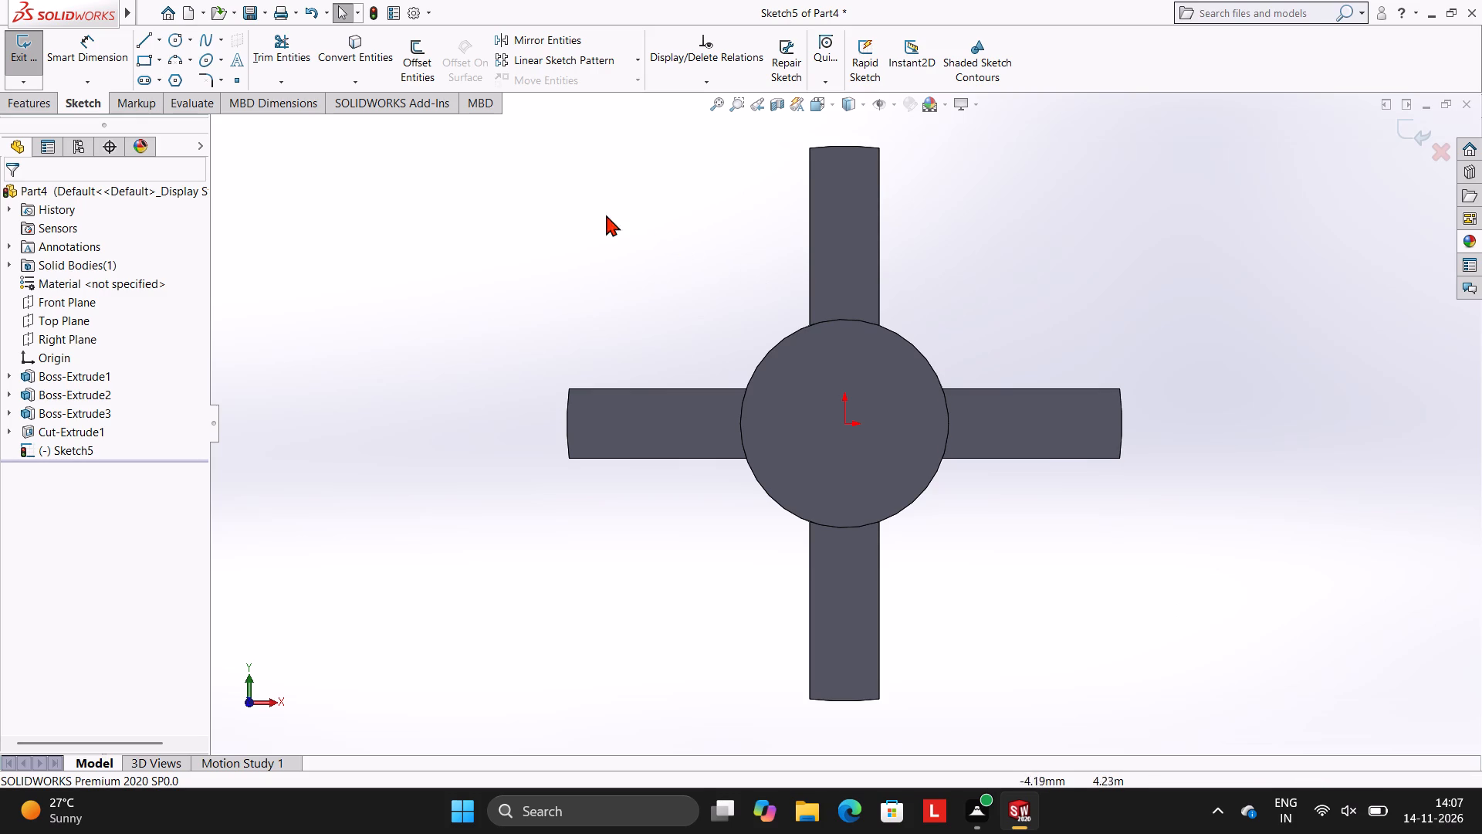
Sketch a 13.5 mm diameter circle centred on the origin, using a diameter dimension.
{"action": "left_click", "coordinate": [178, 45]}
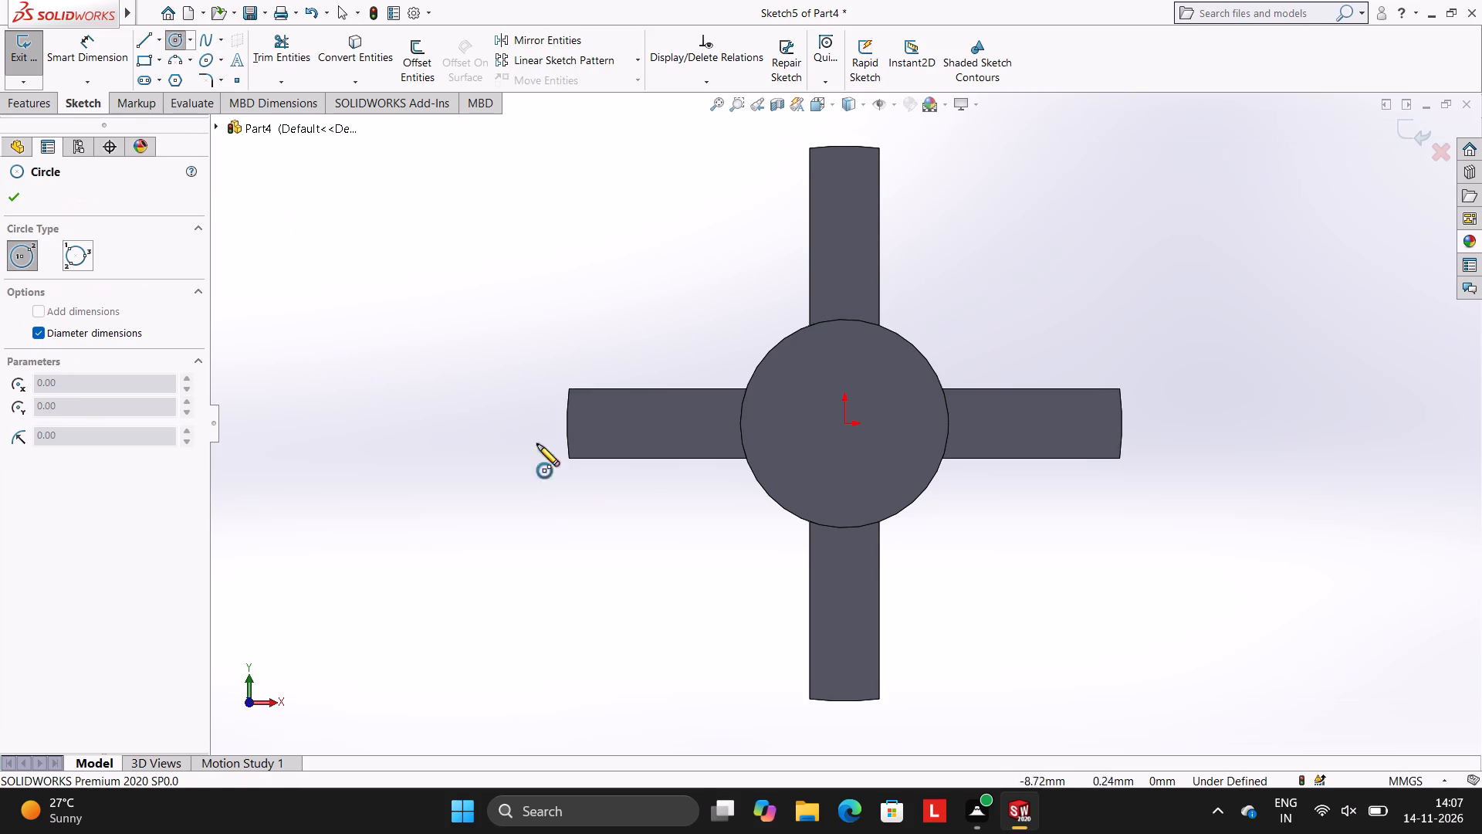
{"action": "left_click", "coordinate": [844, 425]}
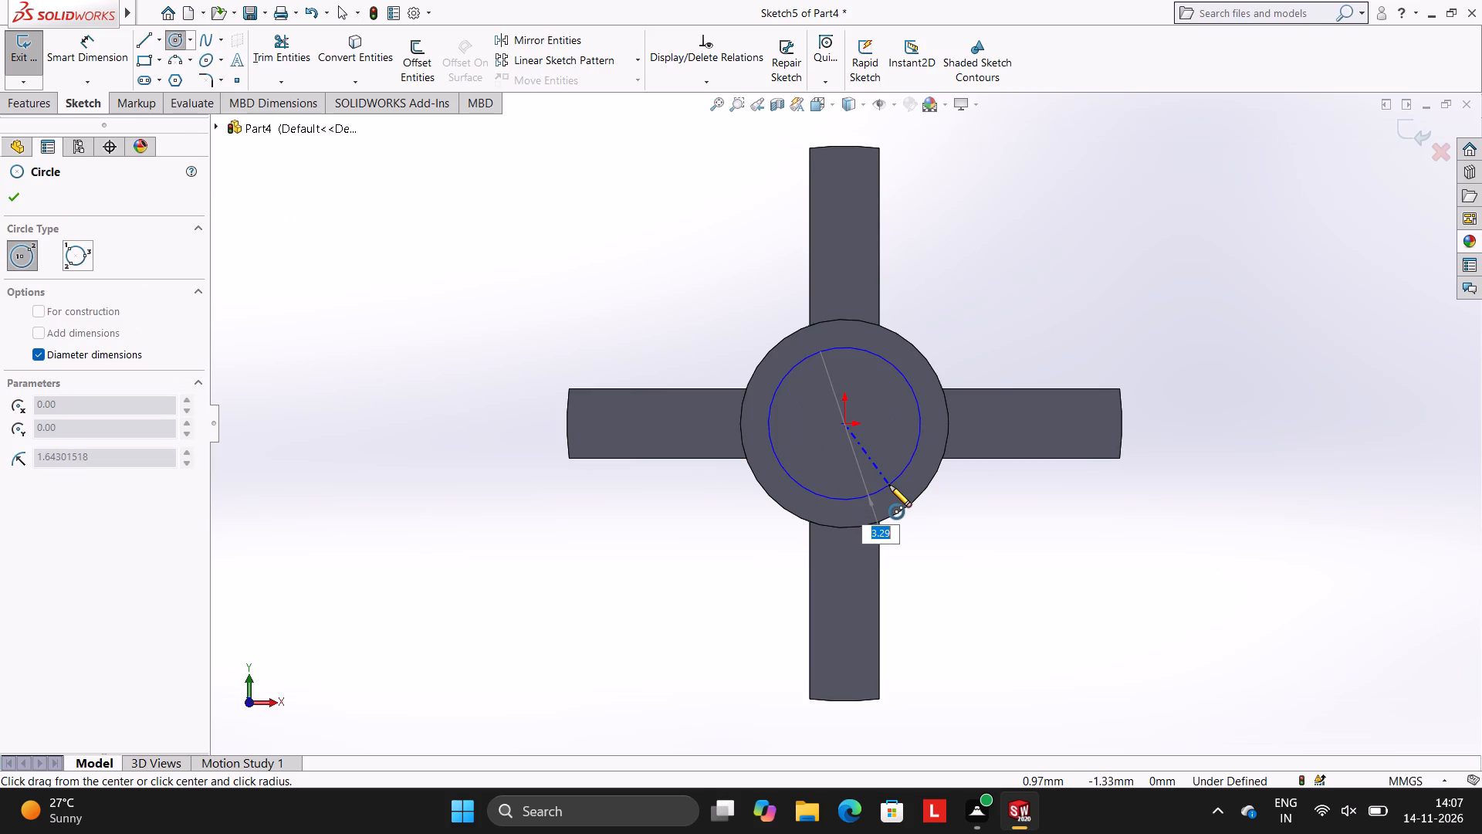
{"action": "type", "text": "13"}
{"action": "type", "text": ".5"}
{"action": "key", "text": "Return"}
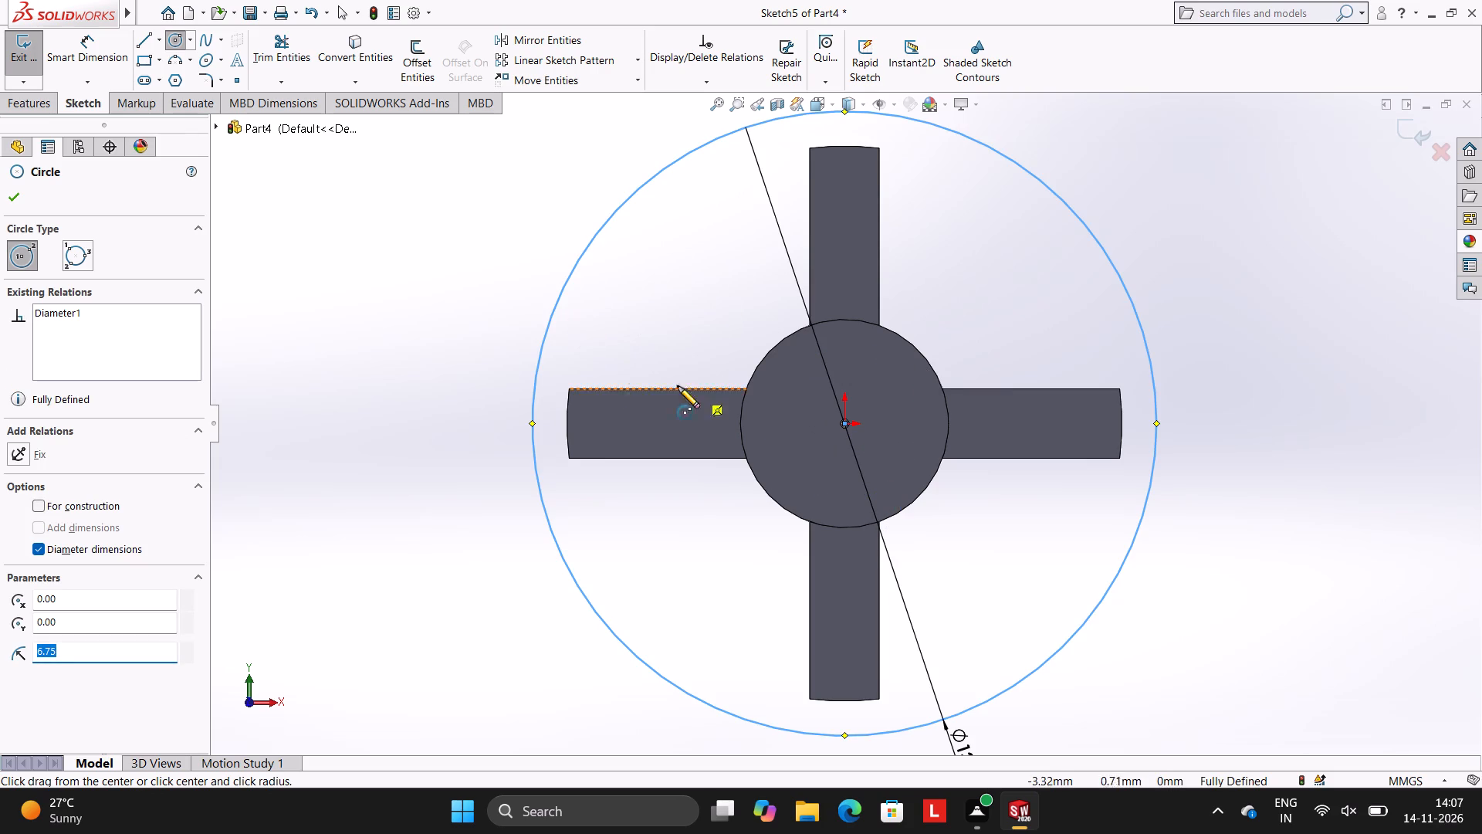
{"action": "key", "text": "Escape"}
{"action": "key", "text": "Escape"}
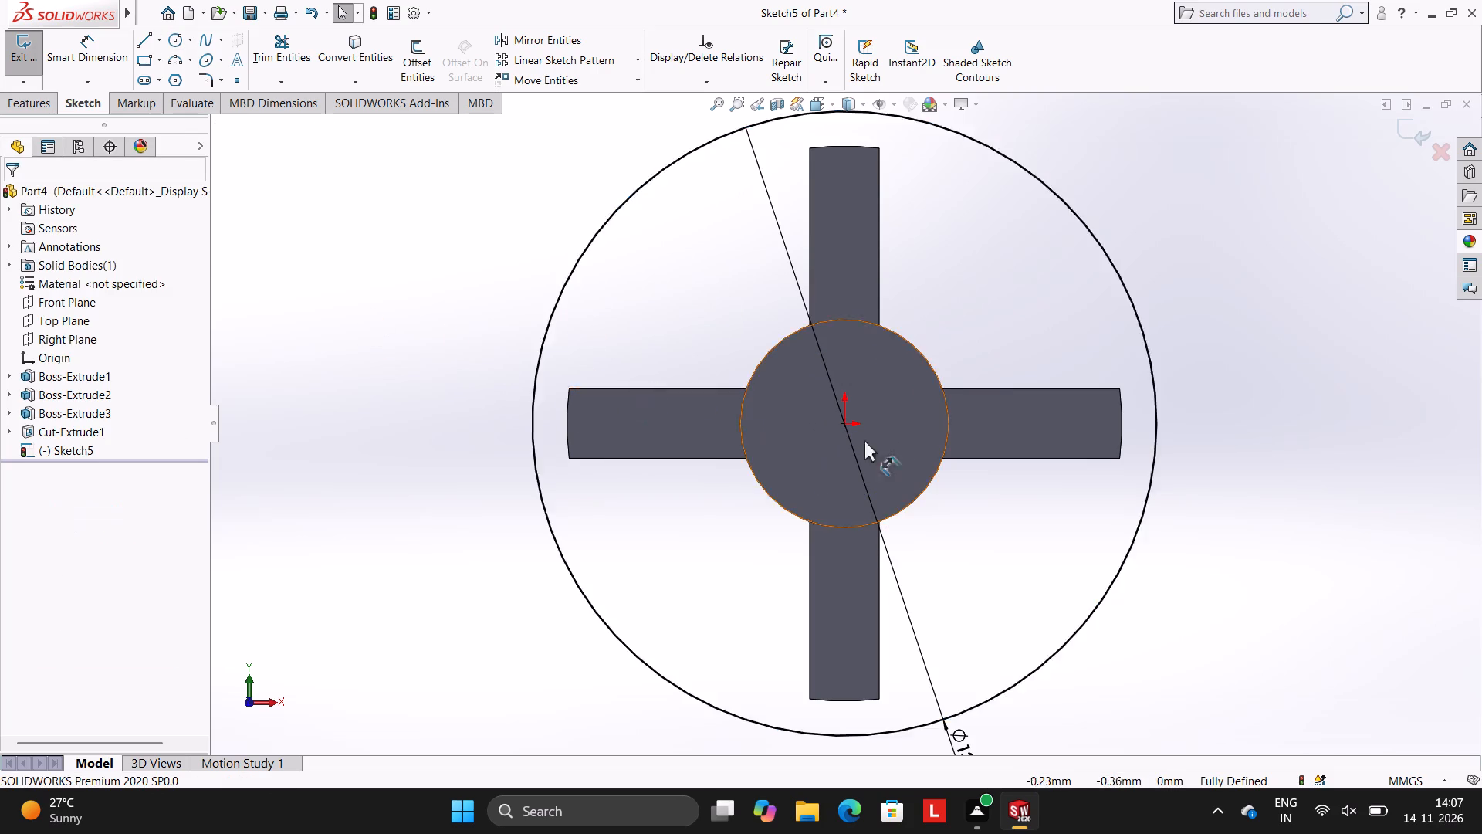
{"action": "scroll", "coordinate": [901, 430], "scroll_direction": "up", "scroll_amount": 2}
{"action": "scroll", "coordinate": [909, 395], "scroll_direction": "down", "scroll_amount": 1}
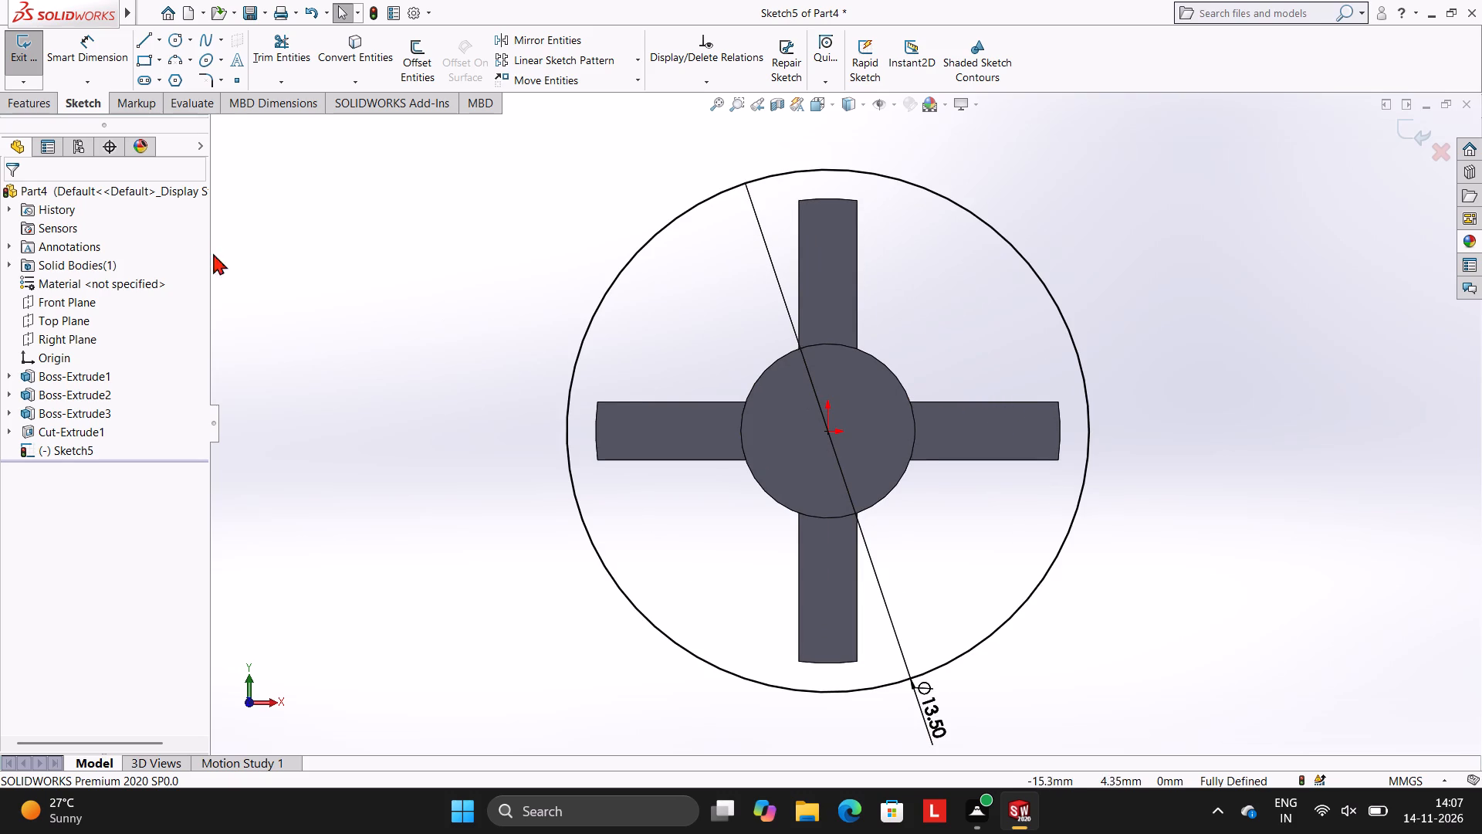
Sketch a concentric circle of 6 mm radius on the origin, with diameter dimensions turned off.
{"action": "left_click", "coordinate": [178, 33]}
{"action": "left_click", "coordinate": [115, 328]}
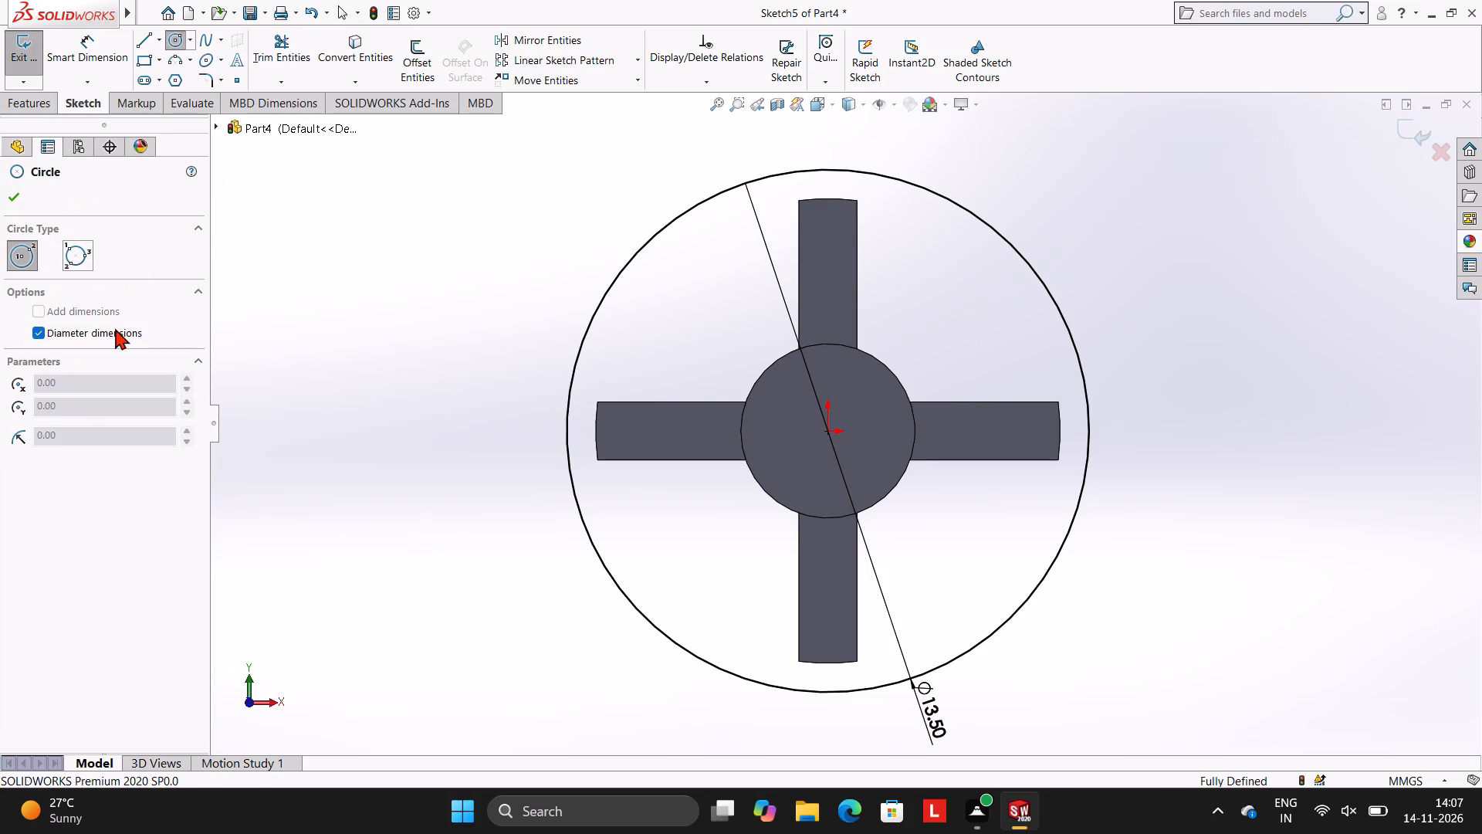
{"action": "left_click", "coordinate": [829, 432]}
{"action": "key", "text": "6"}
{"action": "key", "text": "Return"}
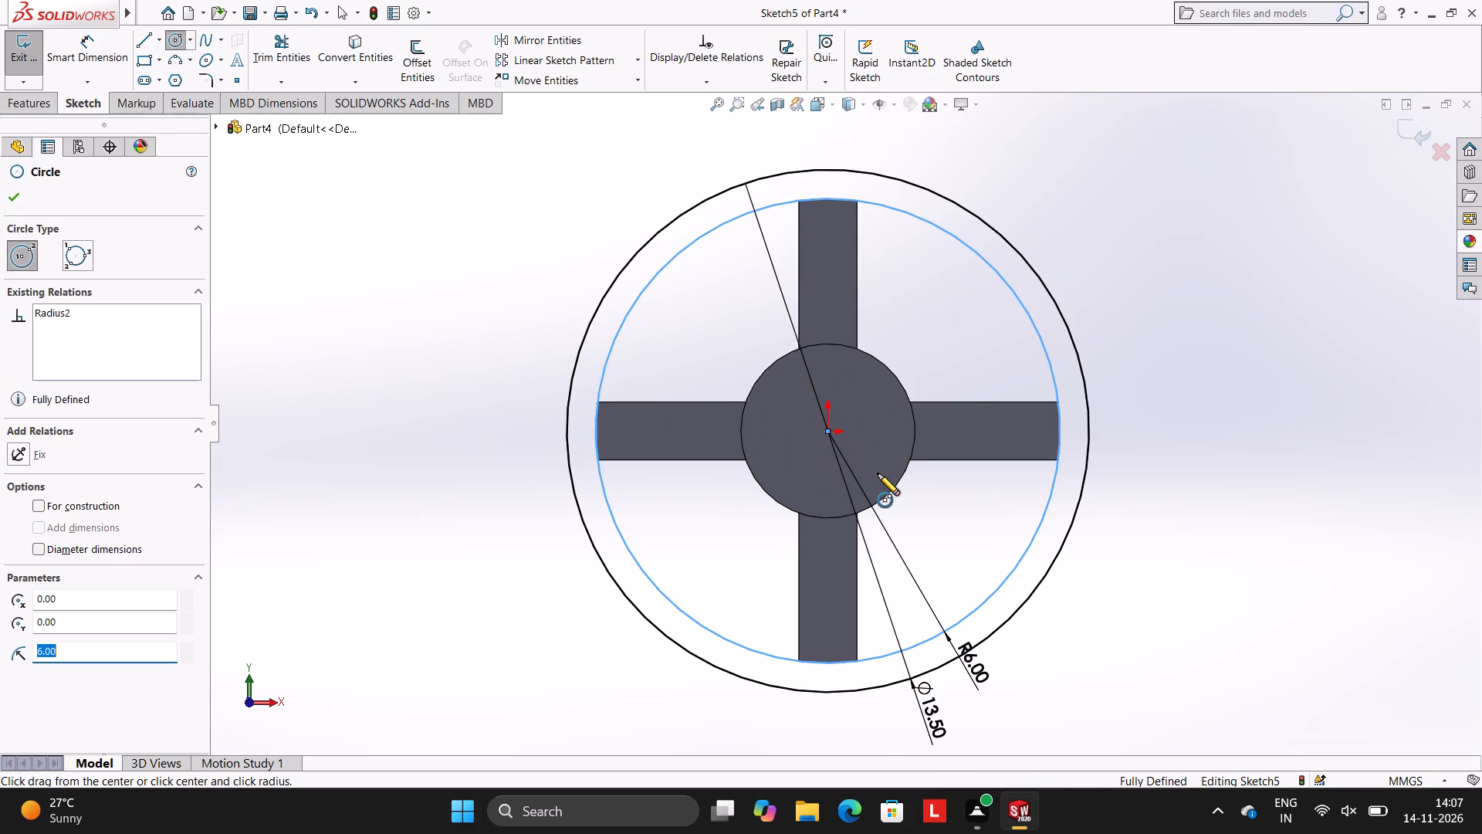
{"action": "key", "text": "Escape"}
{"action": "key", "text": "Escape"}
{"action": "key", "text": "Escape"}
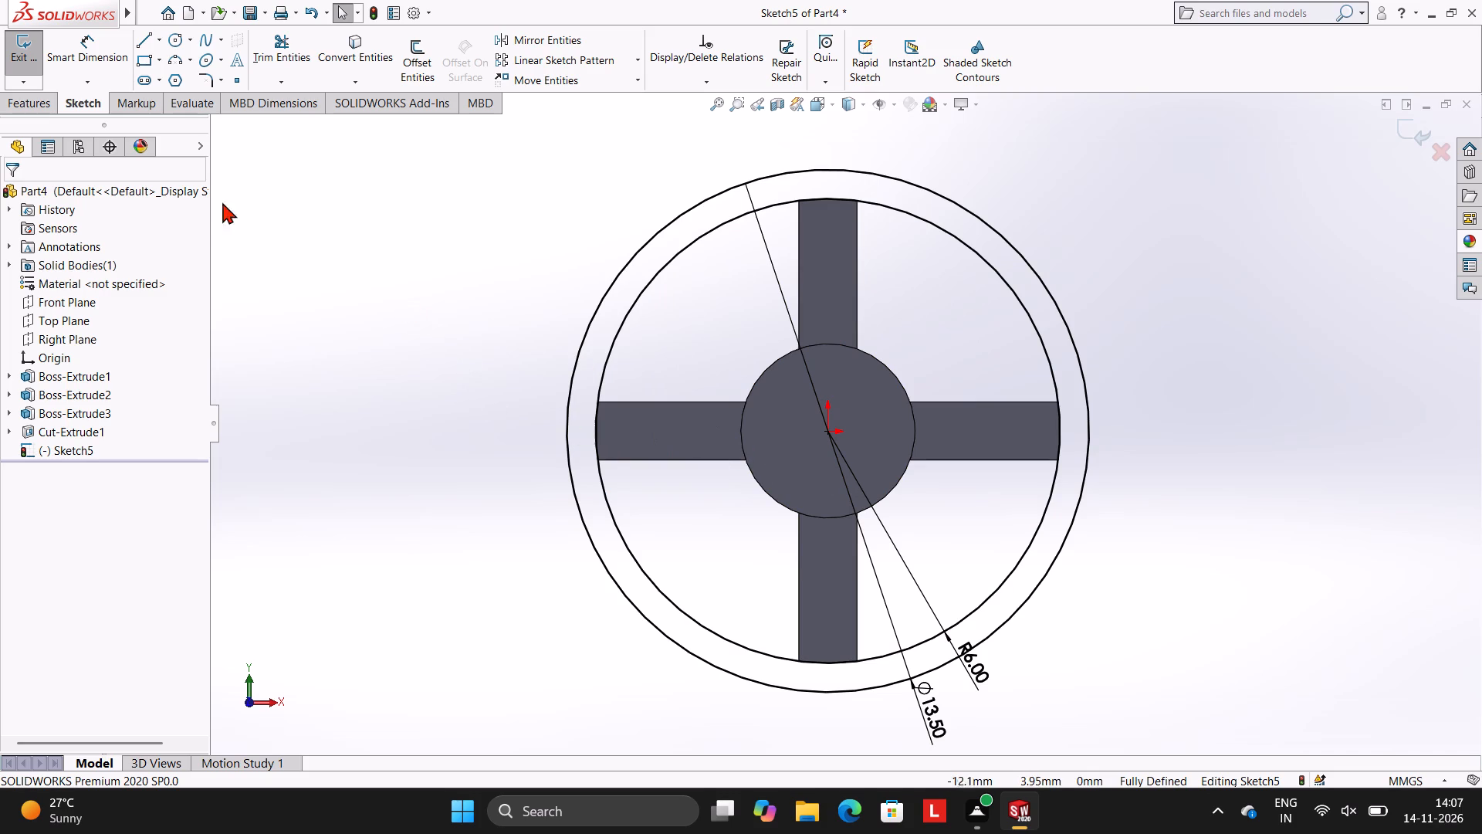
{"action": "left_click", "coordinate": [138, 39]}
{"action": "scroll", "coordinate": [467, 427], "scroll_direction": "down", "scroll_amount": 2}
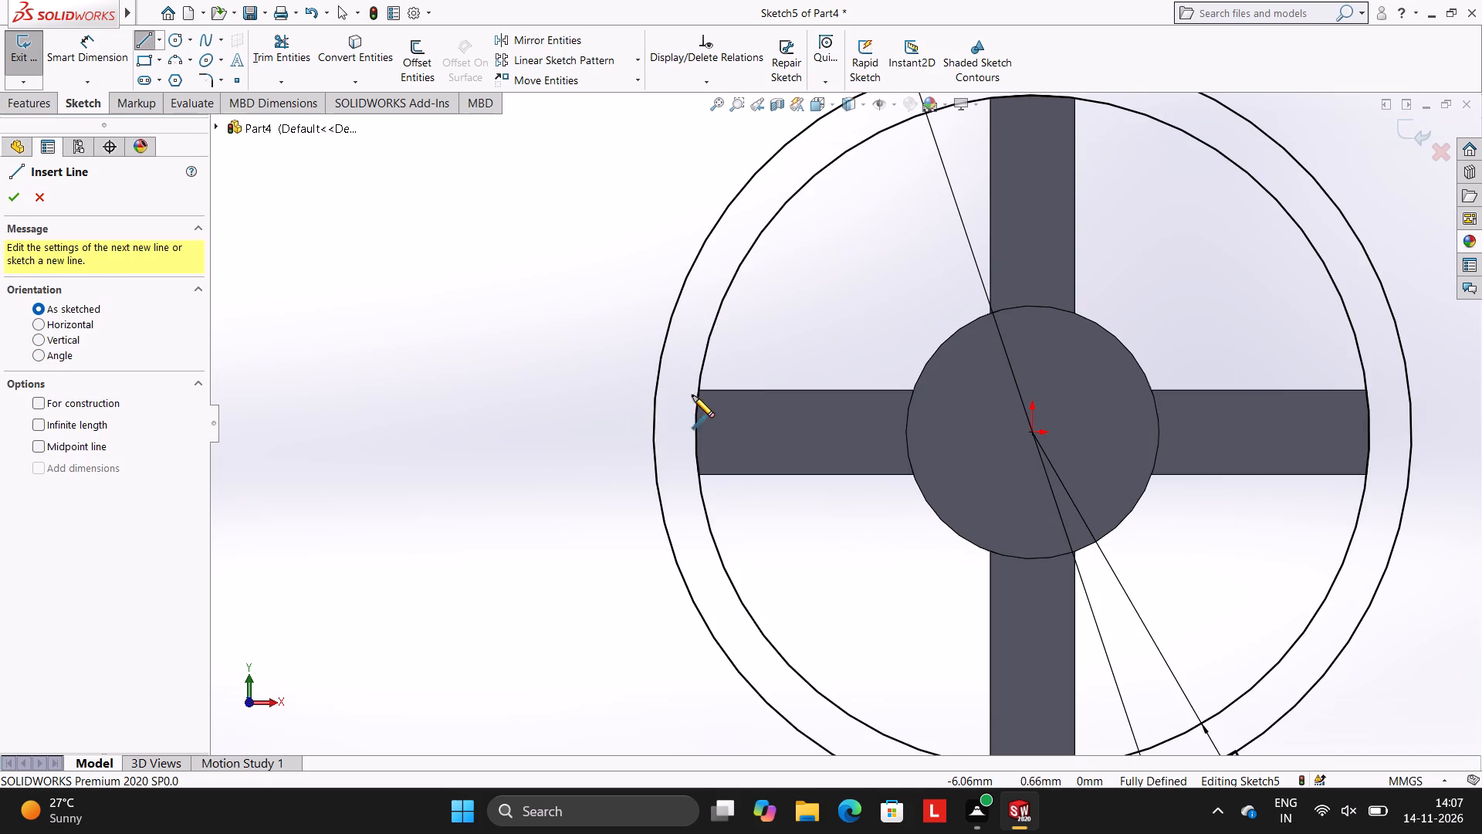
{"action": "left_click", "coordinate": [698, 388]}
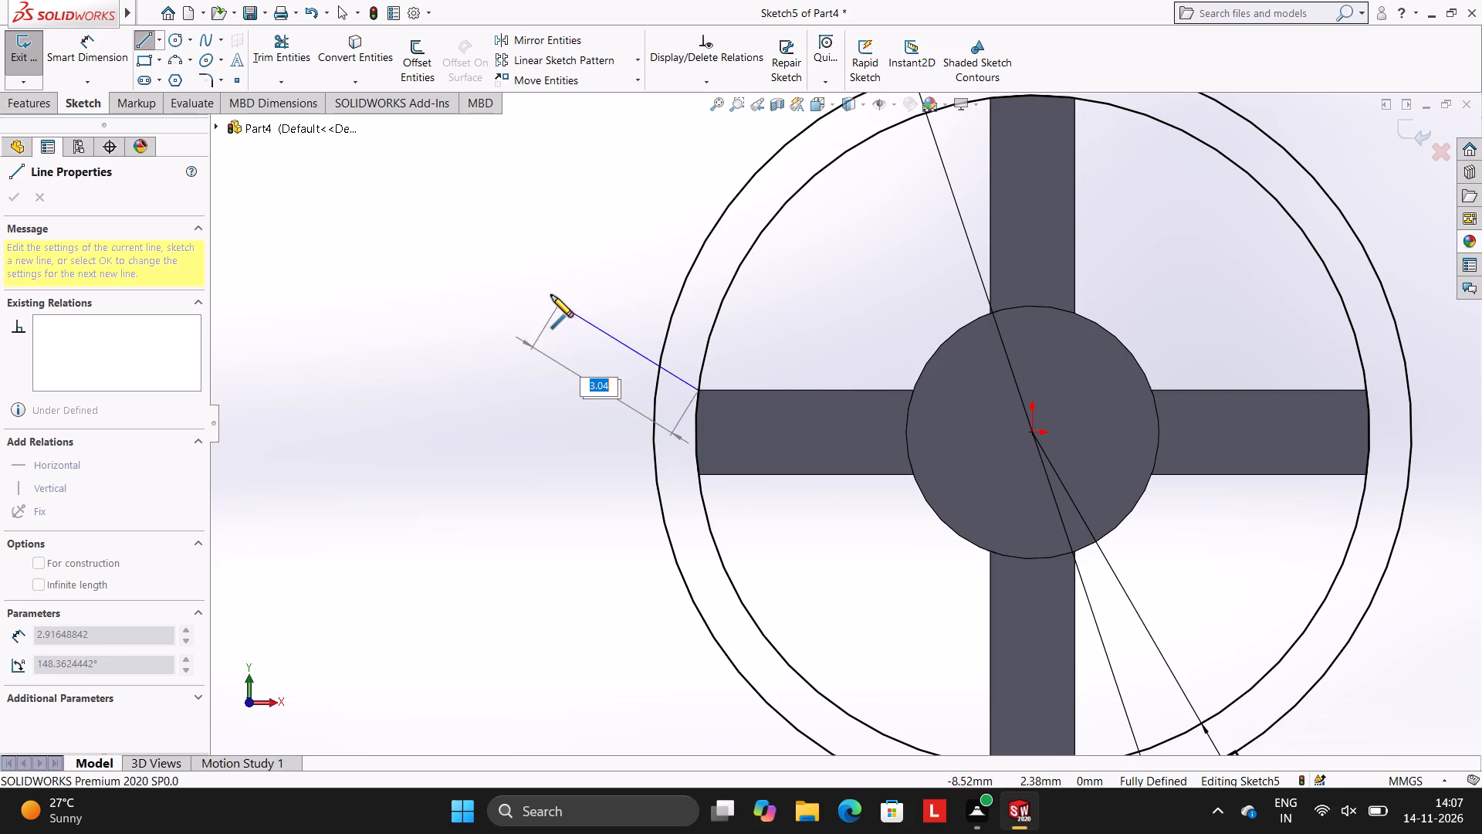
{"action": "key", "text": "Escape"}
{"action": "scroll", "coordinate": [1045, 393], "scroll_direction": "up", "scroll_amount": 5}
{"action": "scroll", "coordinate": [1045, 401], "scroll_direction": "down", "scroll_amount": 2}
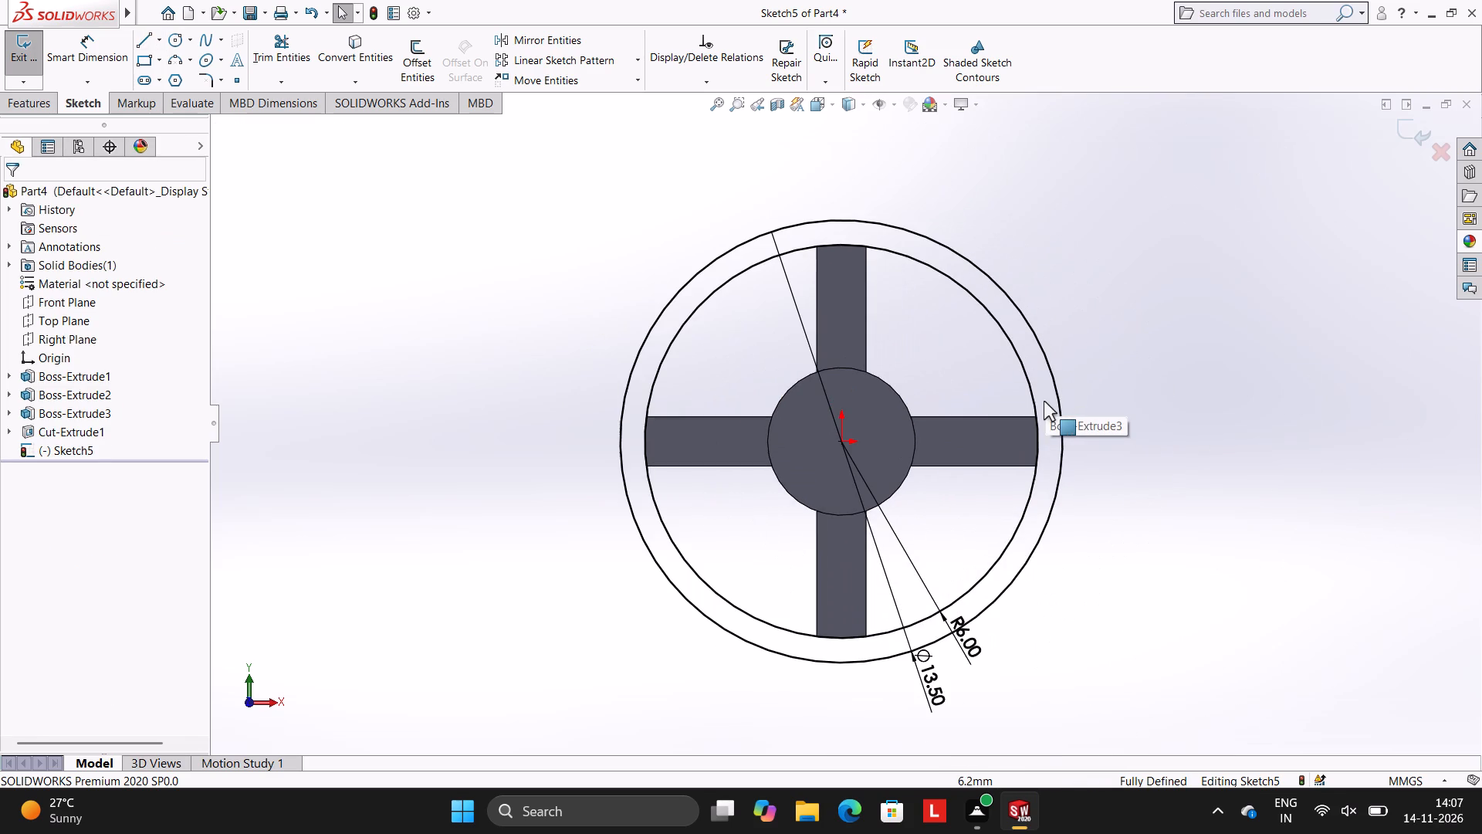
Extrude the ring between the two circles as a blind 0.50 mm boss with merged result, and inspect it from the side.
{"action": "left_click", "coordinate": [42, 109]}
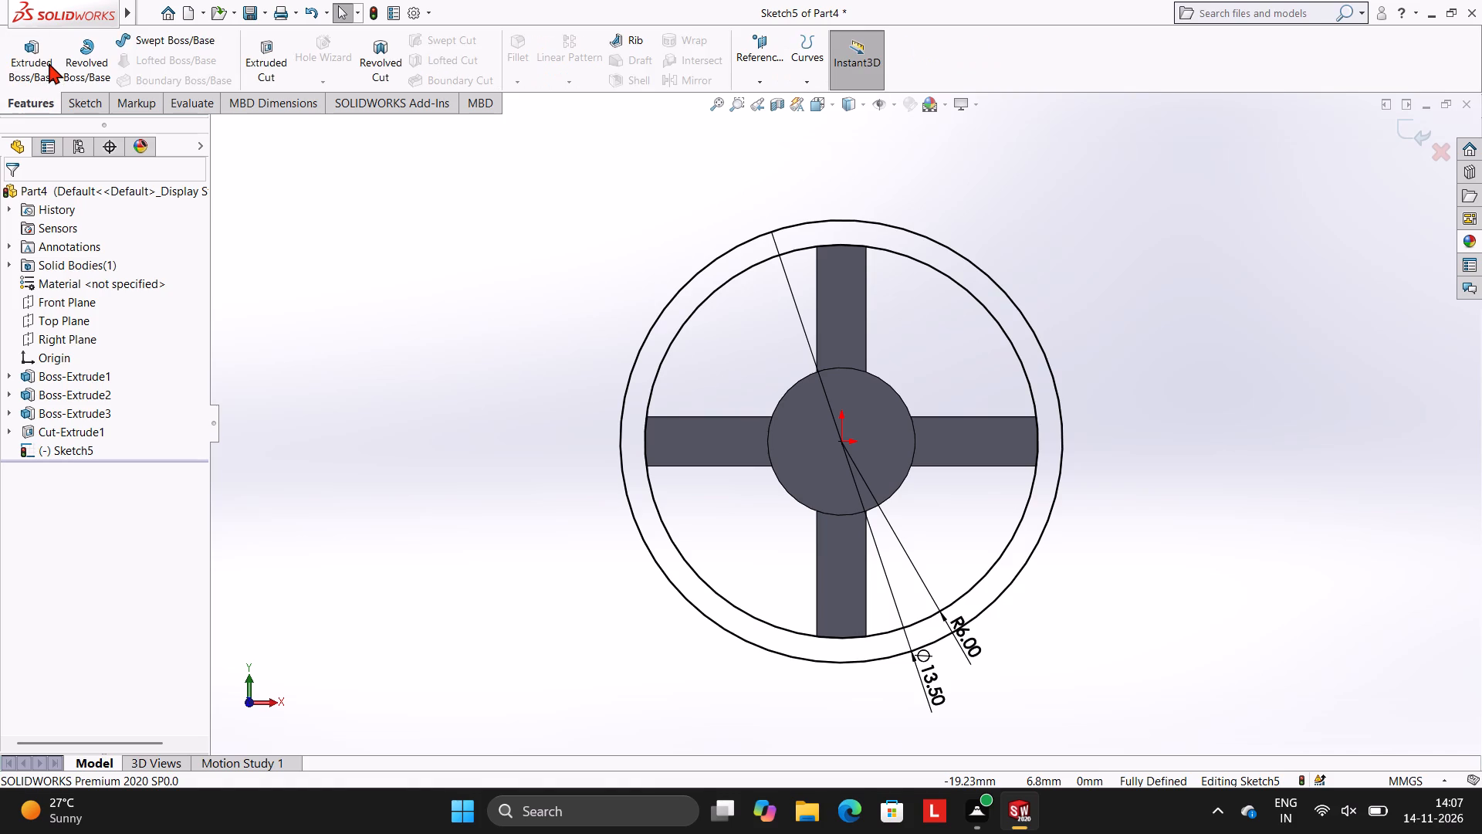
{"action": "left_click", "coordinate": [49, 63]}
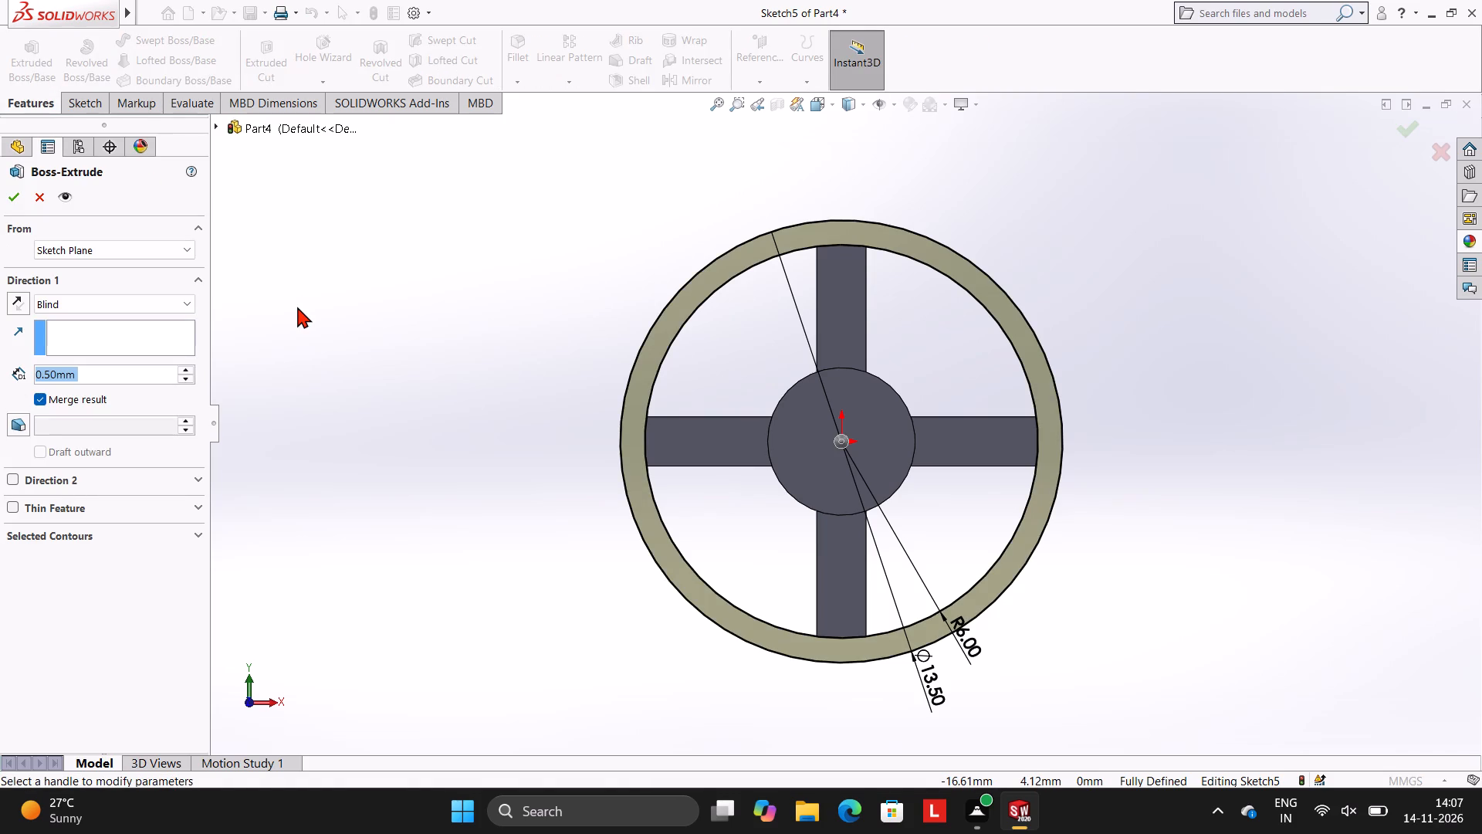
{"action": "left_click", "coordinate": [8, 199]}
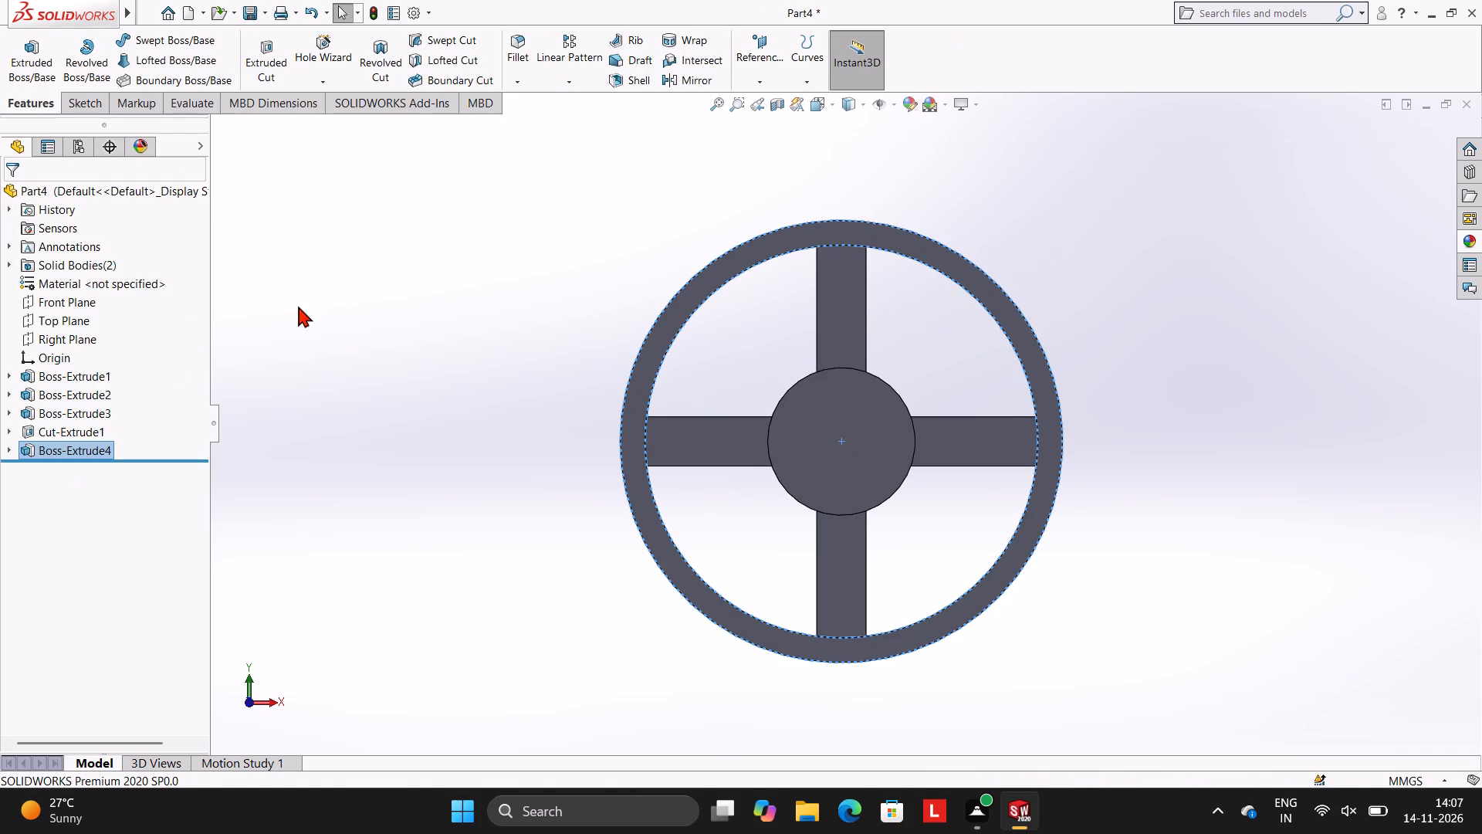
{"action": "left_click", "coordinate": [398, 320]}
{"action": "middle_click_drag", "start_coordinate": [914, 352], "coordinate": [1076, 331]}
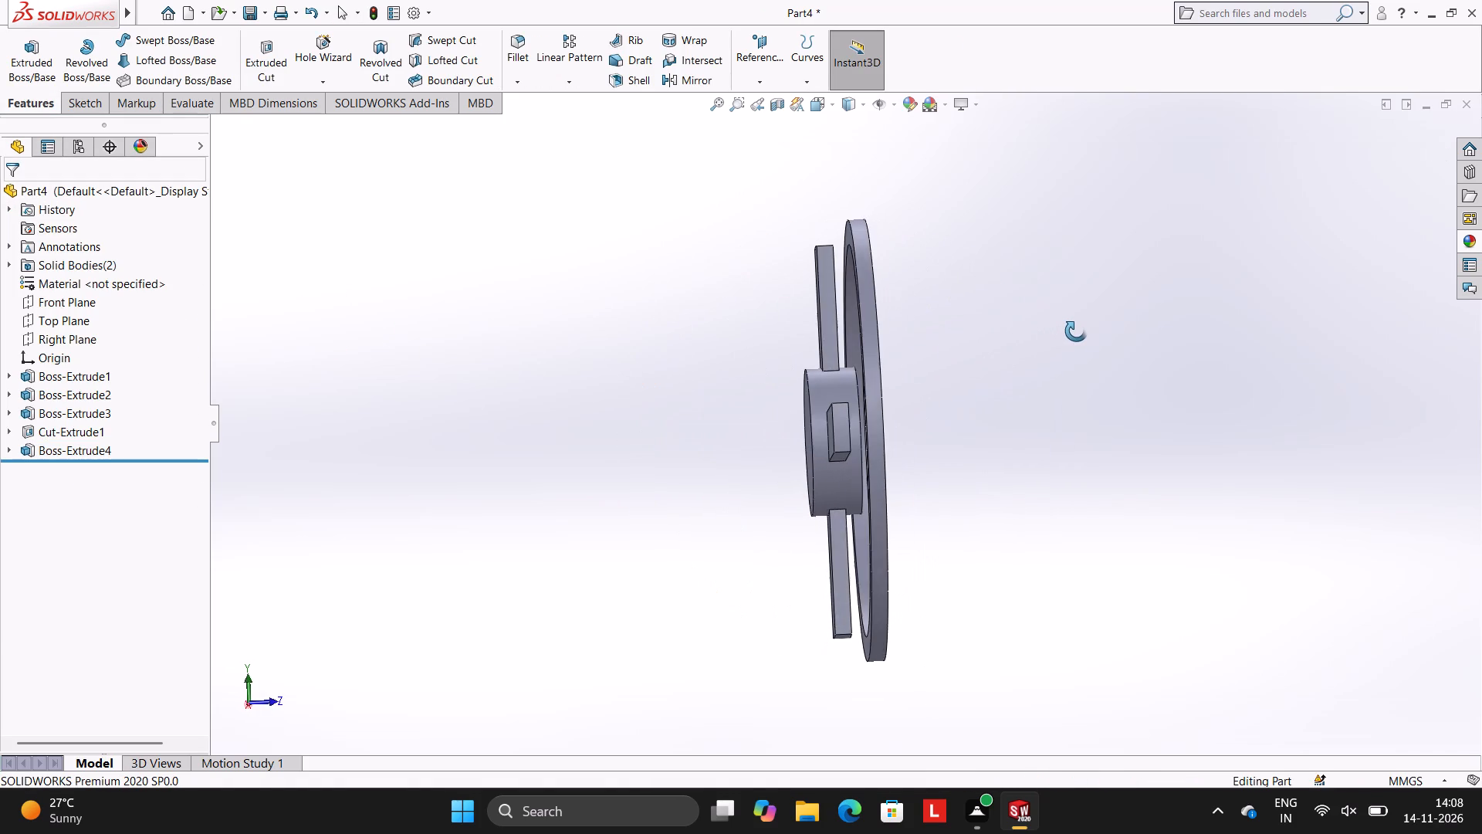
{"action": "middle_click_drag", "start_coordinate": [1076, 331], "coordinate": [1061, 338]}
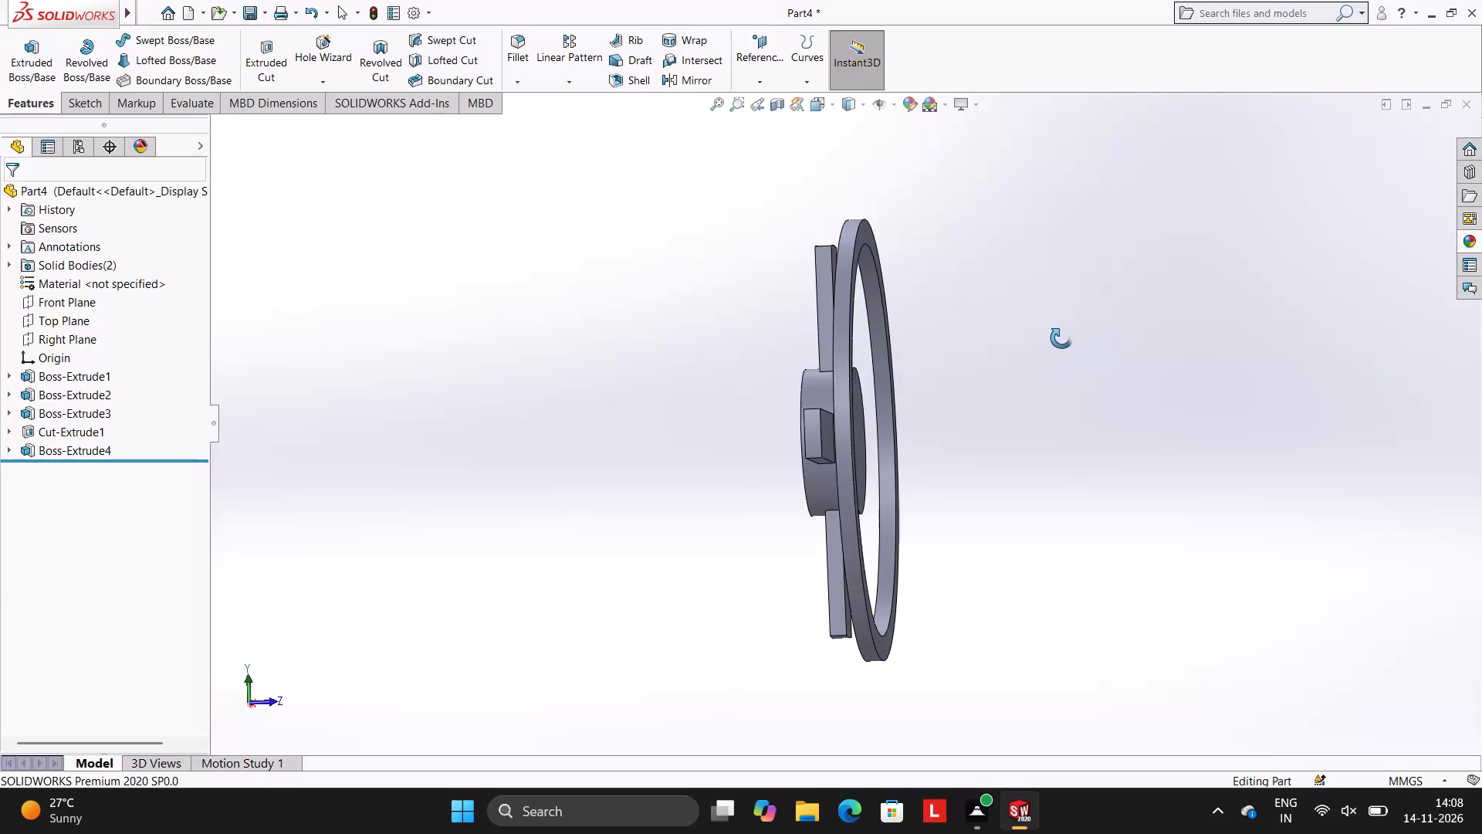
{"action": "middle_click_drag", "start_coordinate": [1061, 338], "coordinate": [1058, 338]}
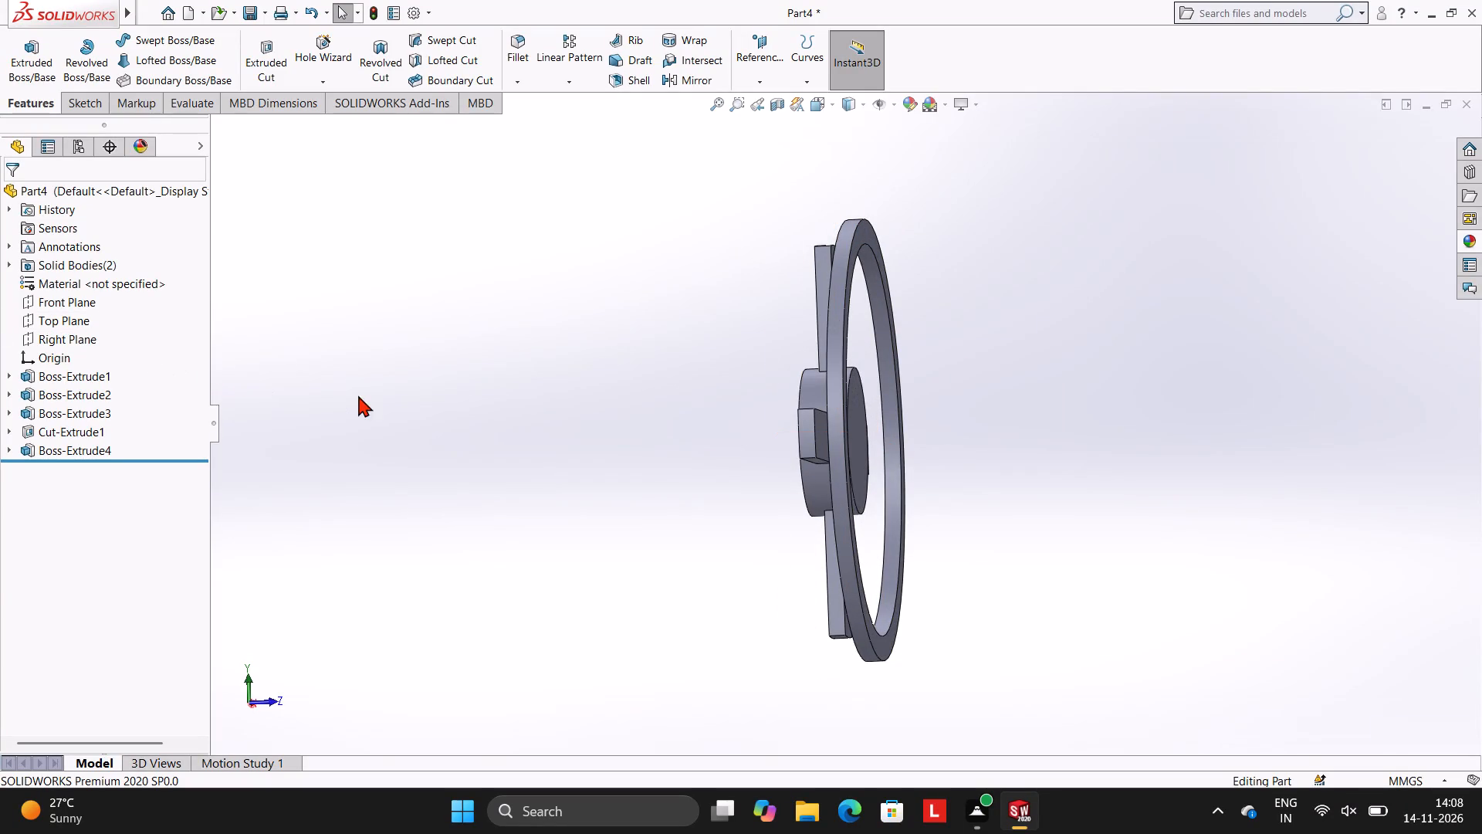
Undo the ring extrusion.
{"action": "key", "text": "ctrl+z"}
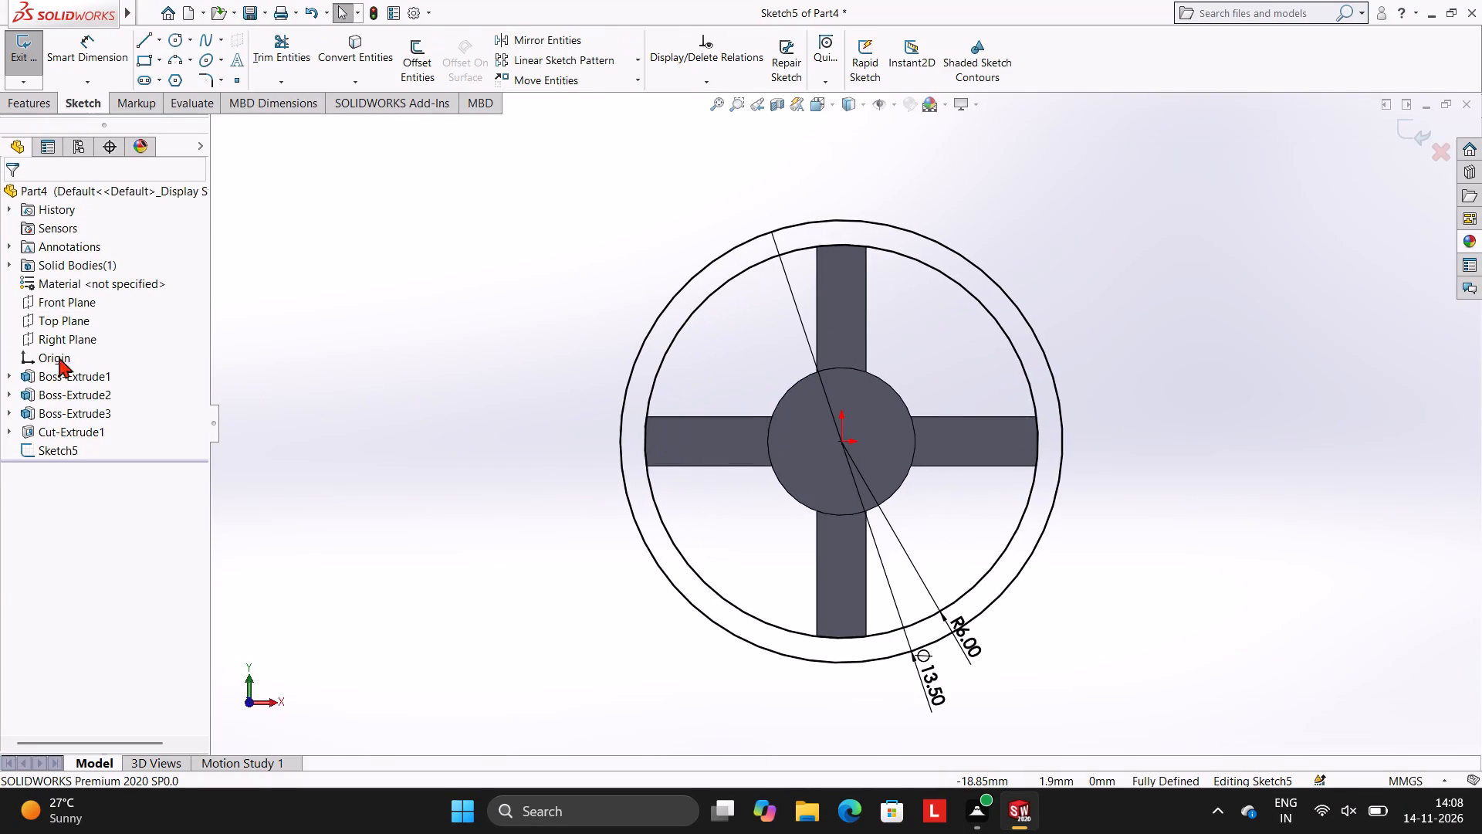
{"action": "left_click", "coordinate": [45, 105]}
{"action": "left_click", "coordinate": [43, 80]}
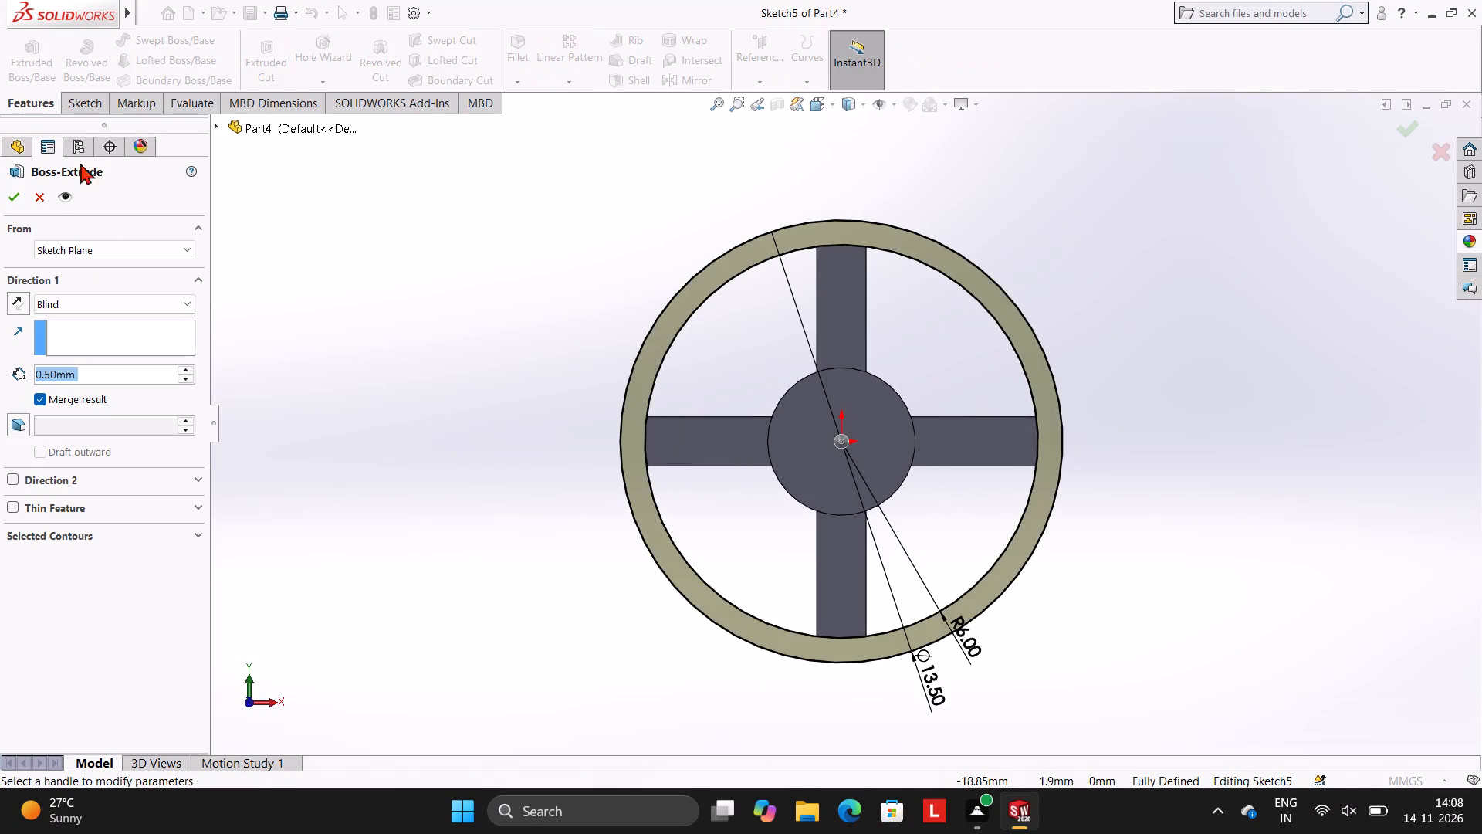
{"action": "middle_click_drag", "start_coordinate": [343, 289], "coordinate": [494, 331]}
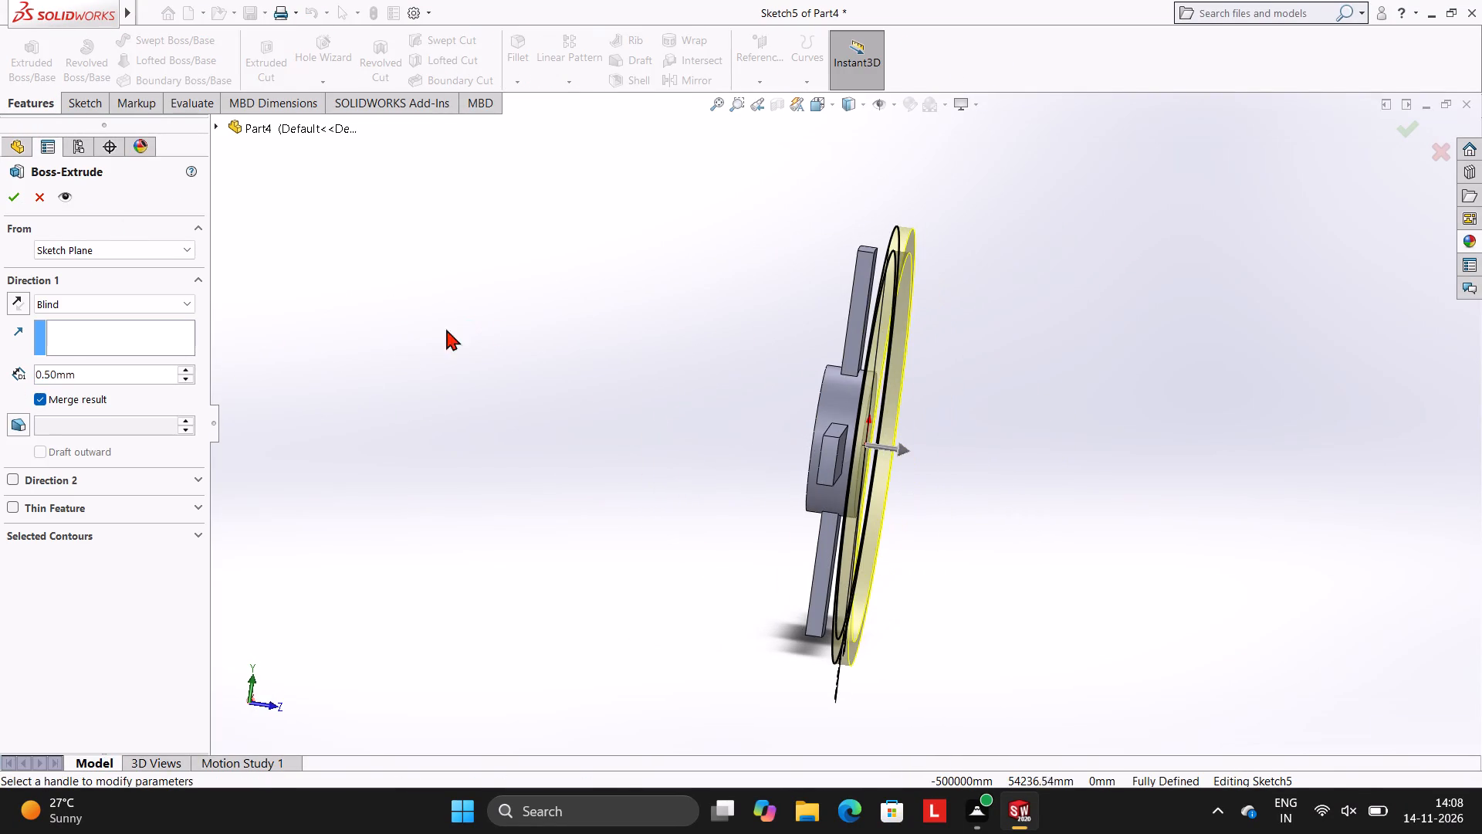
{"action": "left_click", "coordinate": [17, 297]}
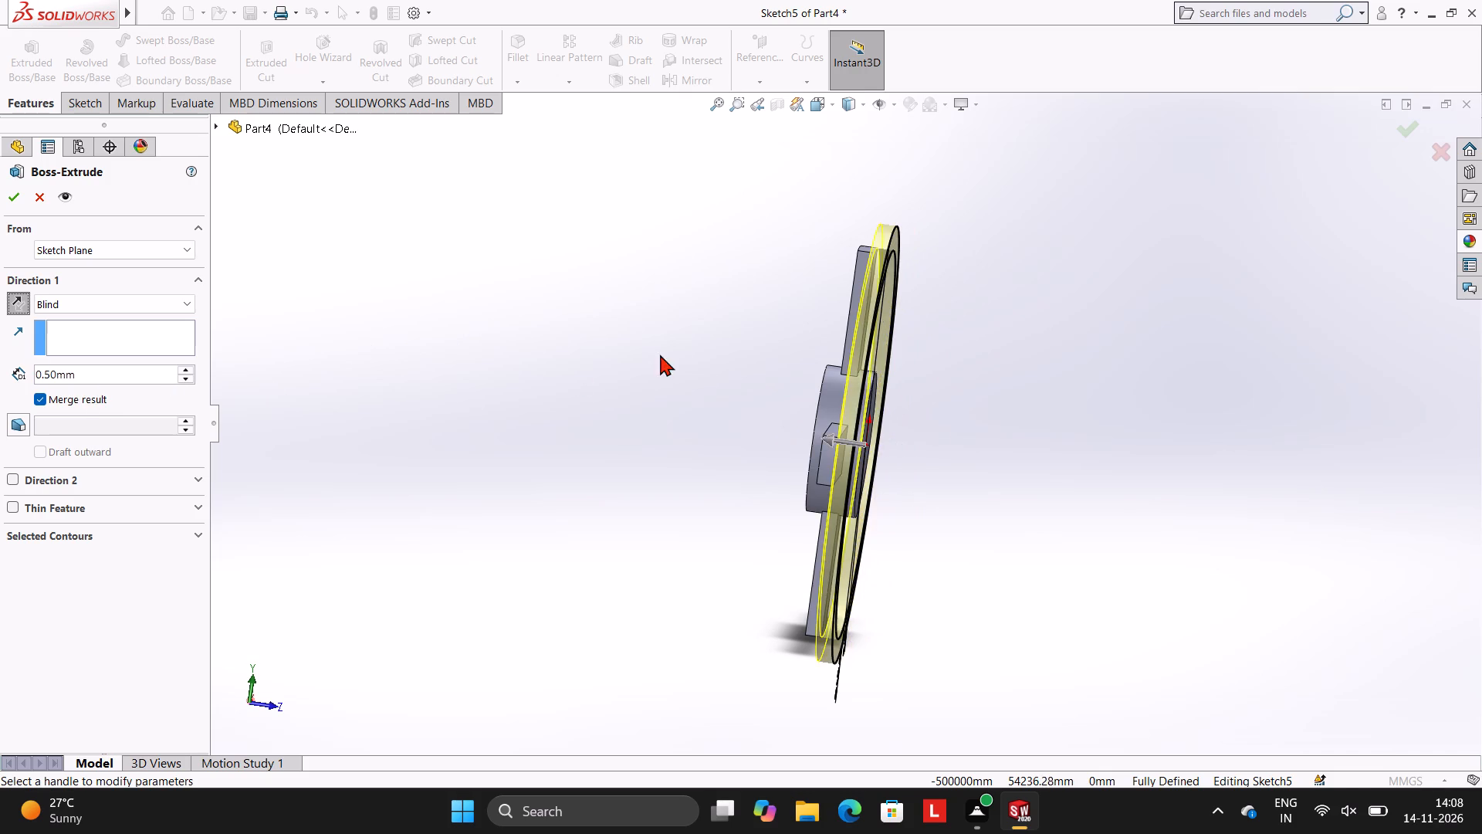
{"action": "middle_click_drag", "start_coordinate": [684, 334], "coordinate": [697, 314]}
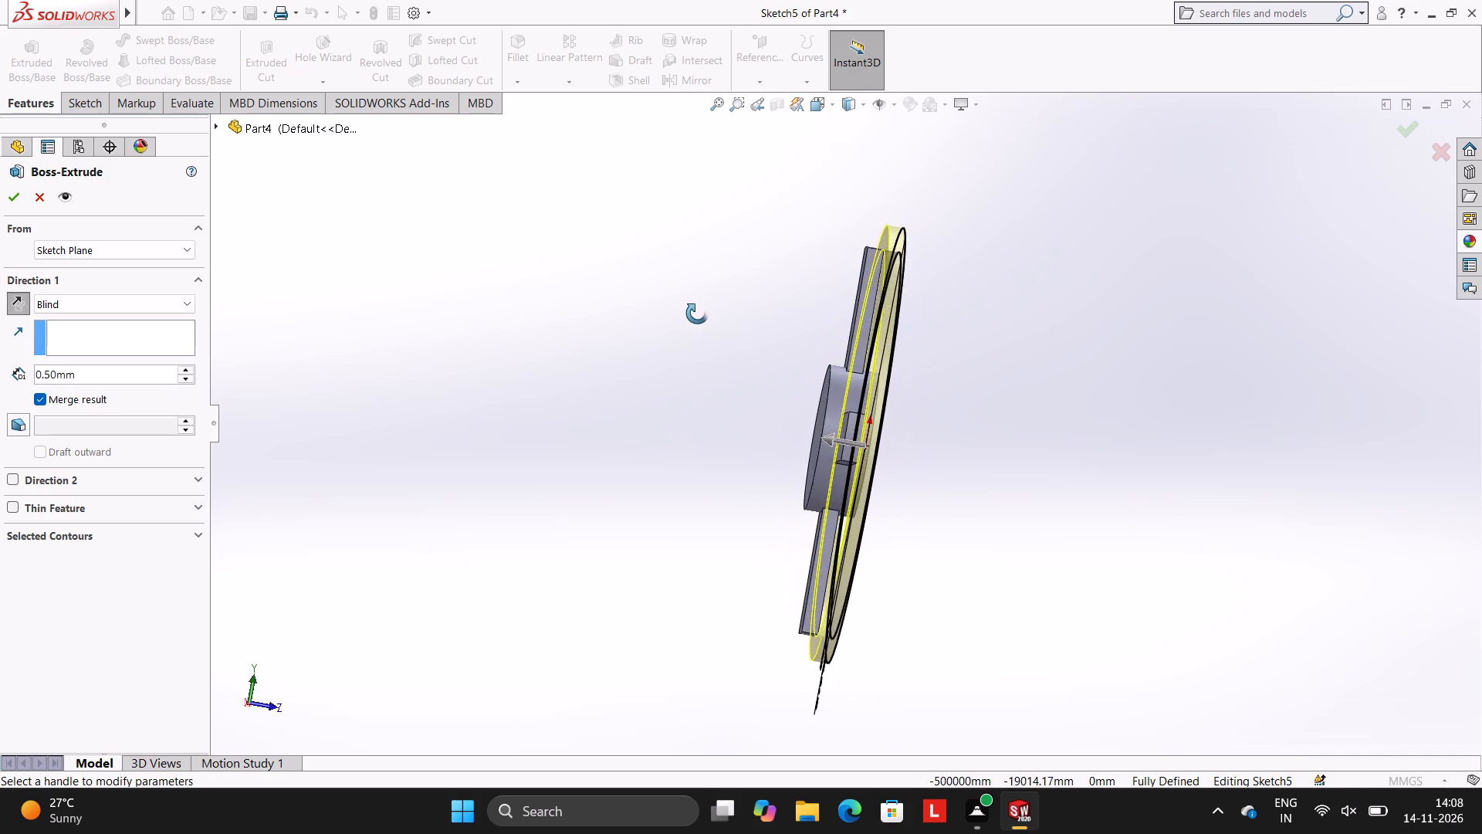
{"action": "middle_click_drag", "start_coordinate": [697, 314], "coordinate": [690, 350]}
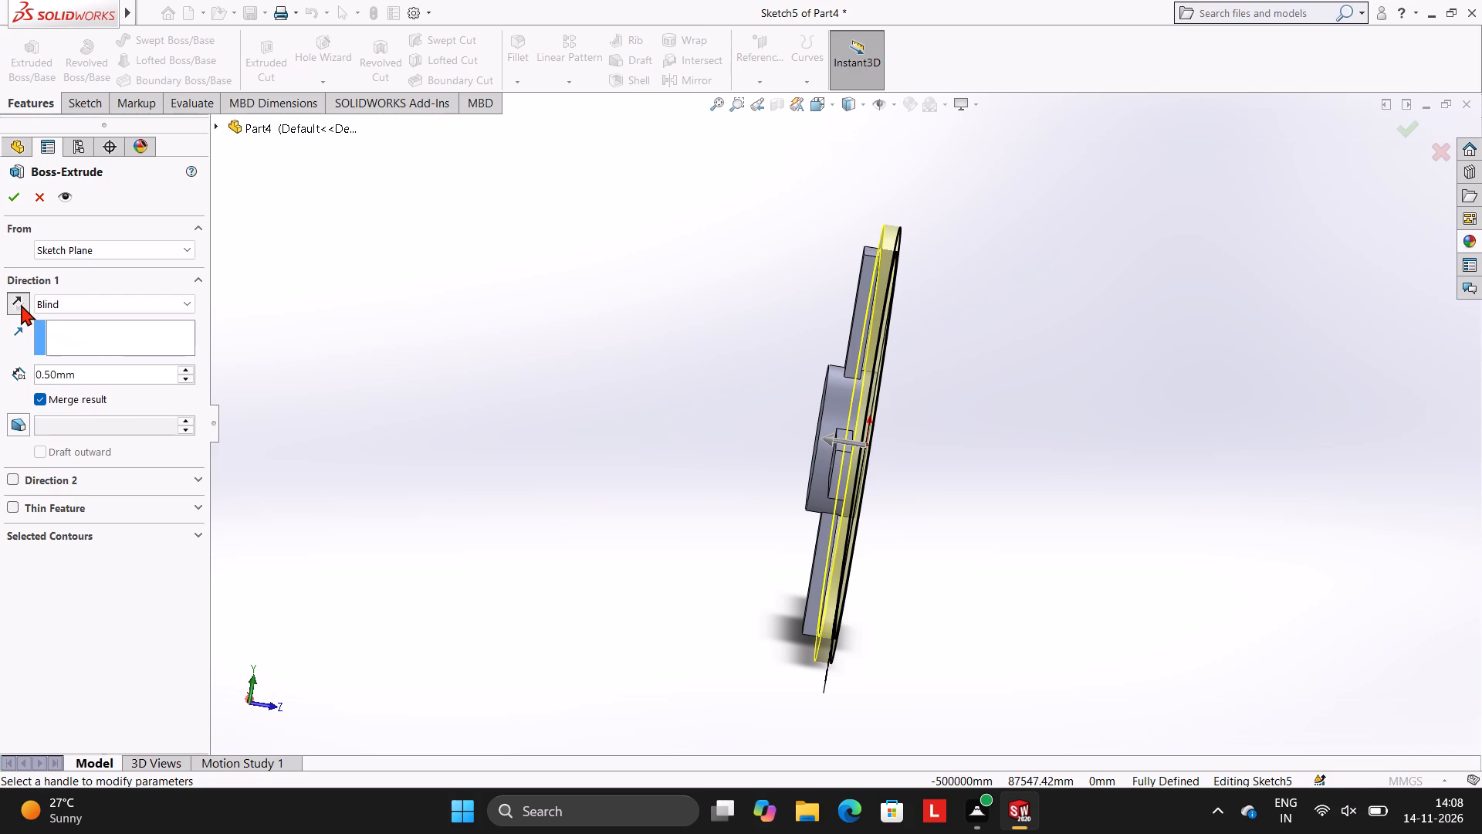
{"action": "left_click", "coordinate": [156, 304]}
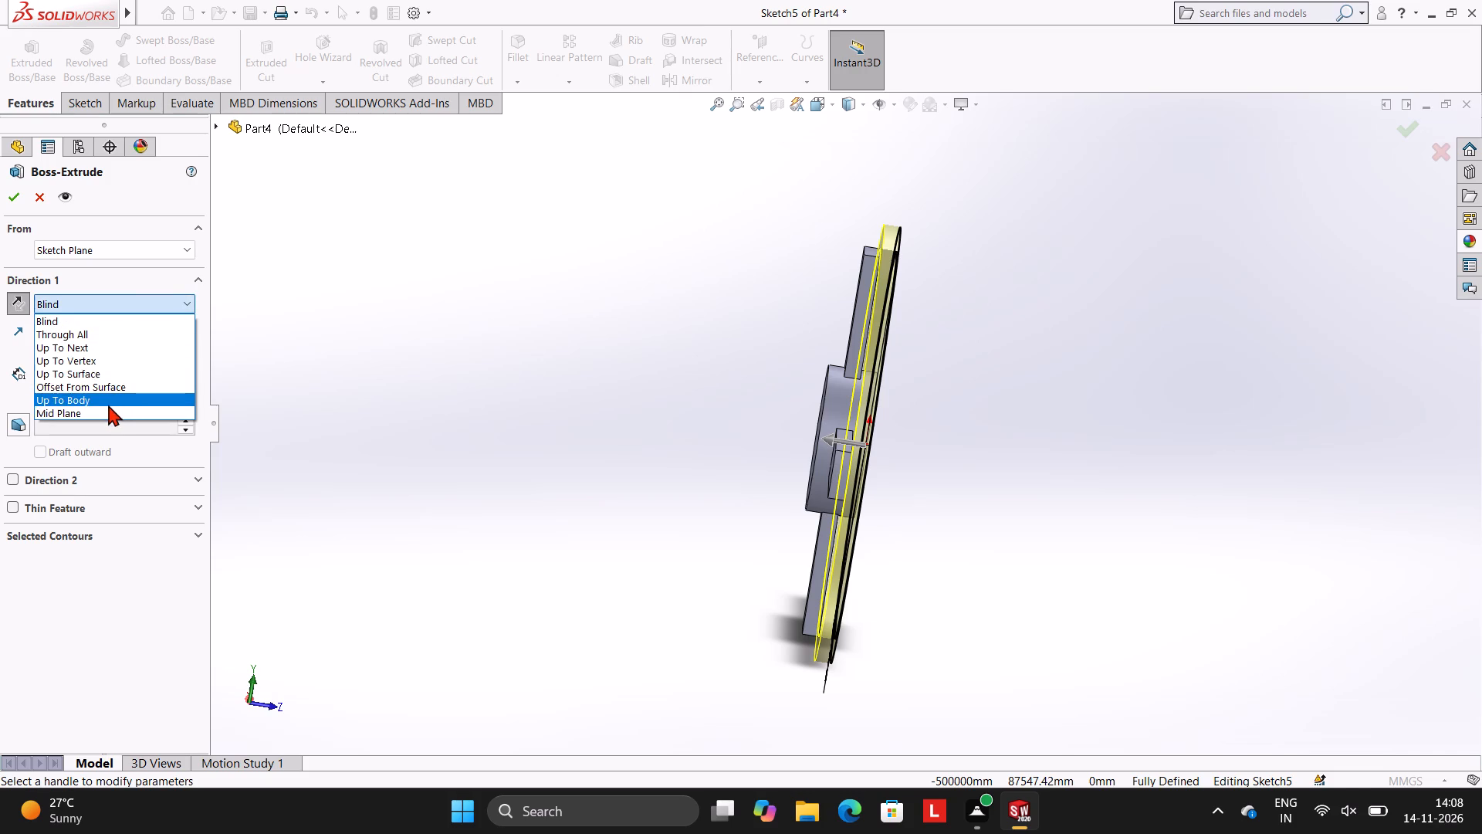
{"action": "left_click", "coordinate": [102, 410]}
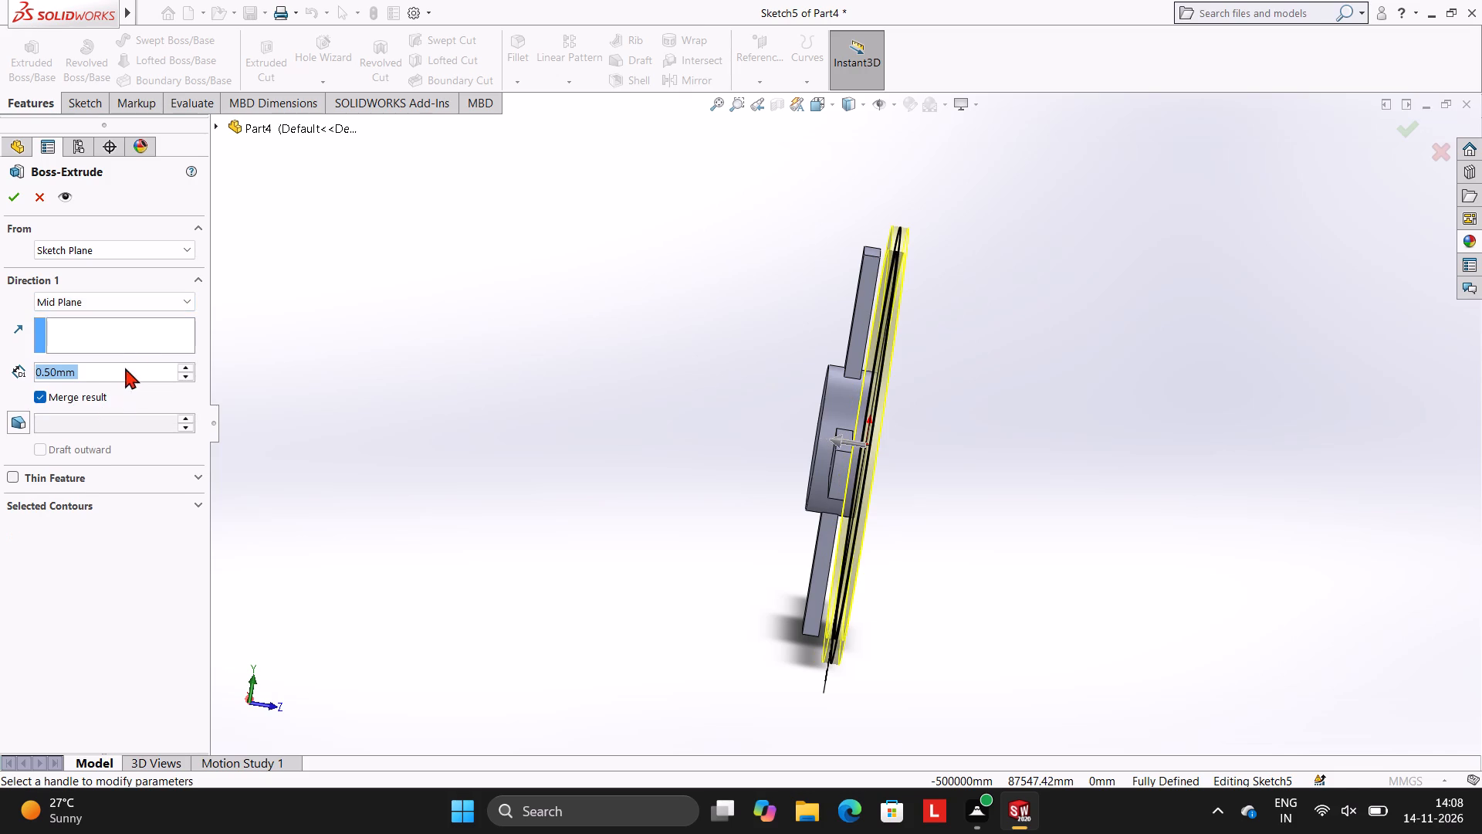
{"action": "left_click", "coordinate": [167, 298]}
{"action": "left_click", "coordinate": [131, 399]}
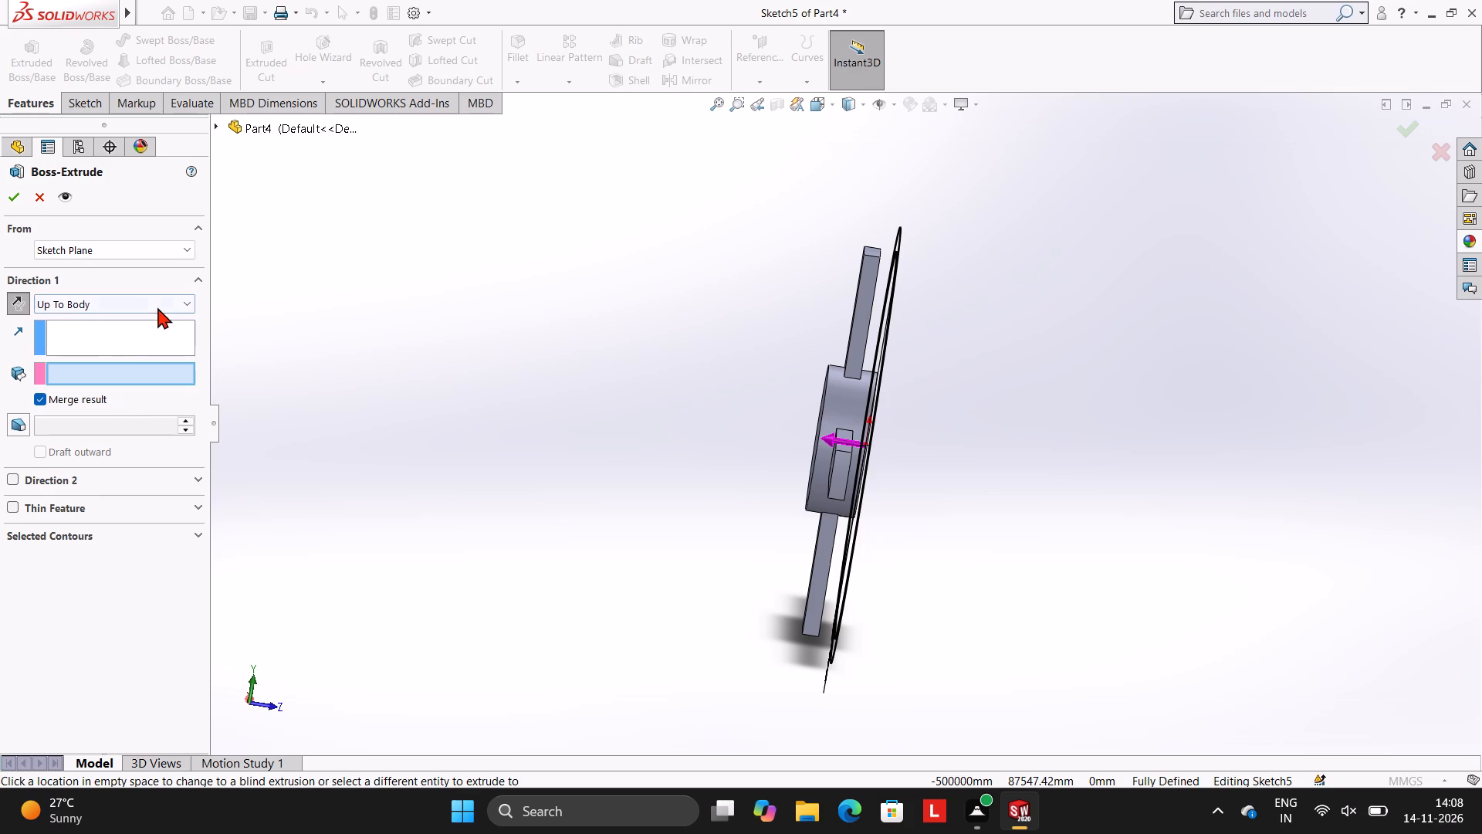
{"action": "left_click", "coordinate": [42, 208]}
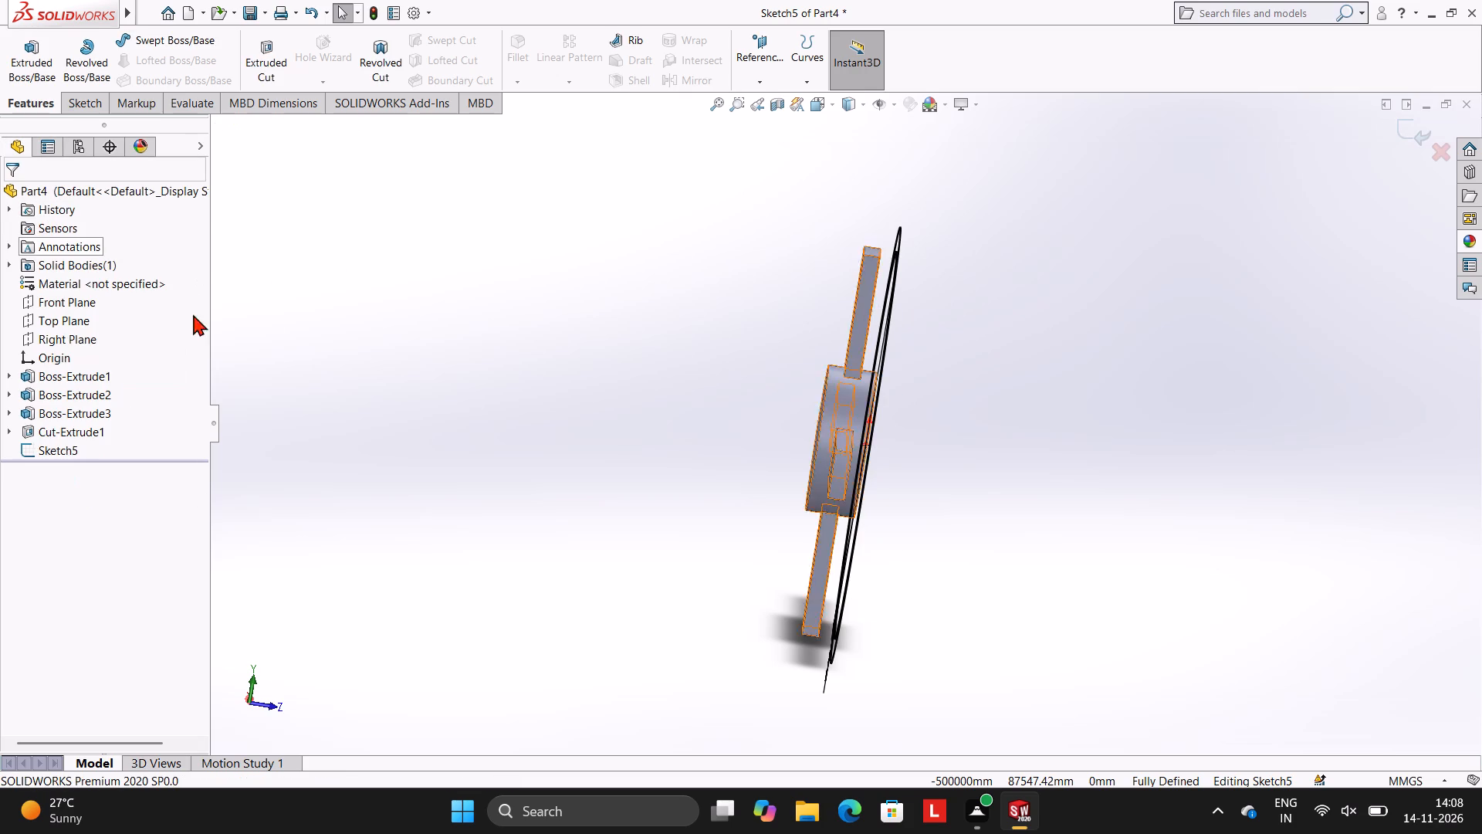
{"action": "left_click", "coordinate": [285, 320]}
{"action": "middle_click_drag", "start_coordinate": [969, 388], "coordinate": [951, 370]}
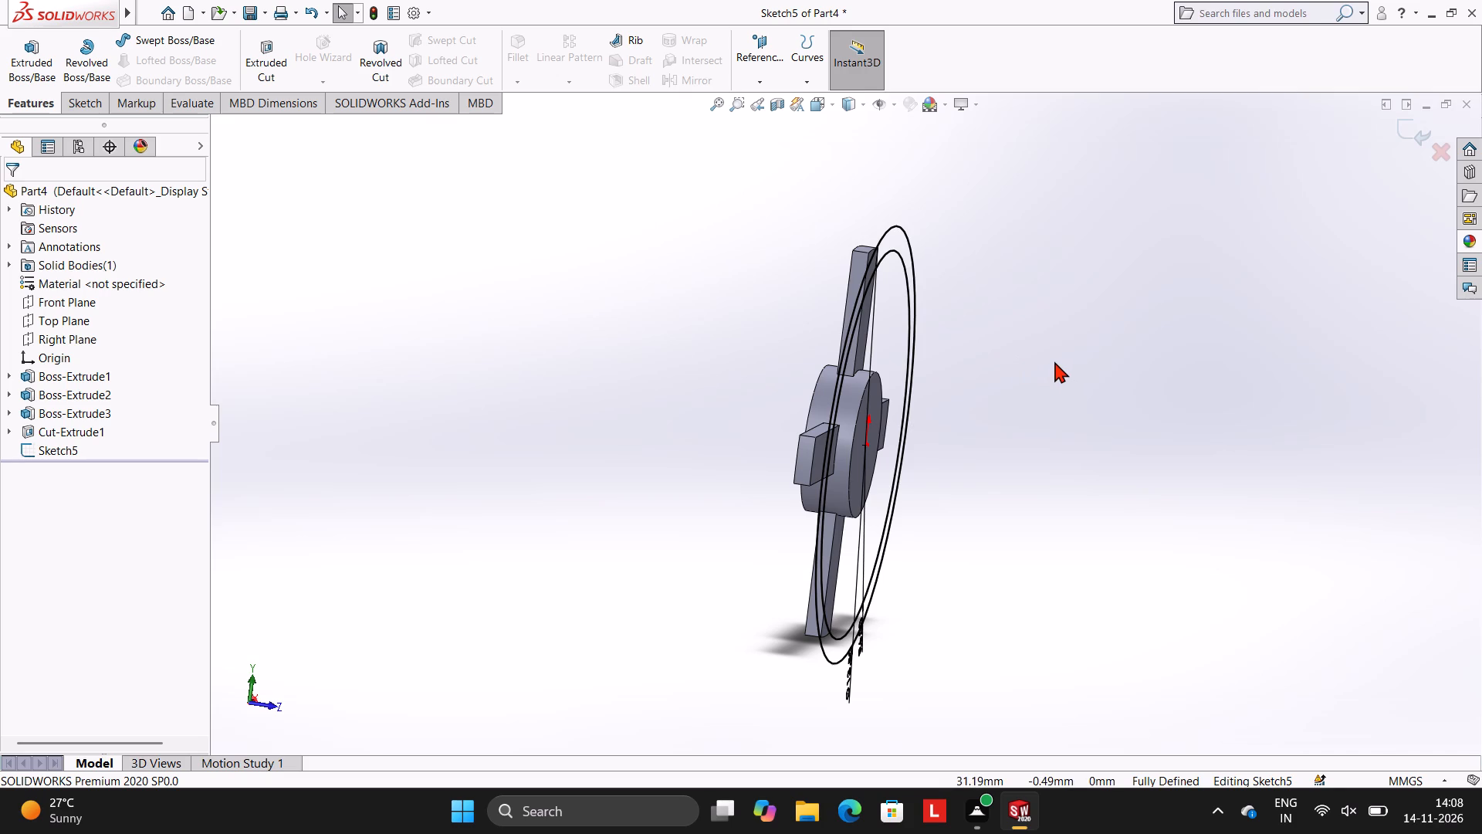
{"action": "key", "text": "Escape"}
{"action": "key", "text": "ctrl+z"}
Delete the 13.5 mm diameter outer circle and the 6 mm radius inner circle, and exit the emptied sketch.
{"action": "key", "text": "ctrl+8"}
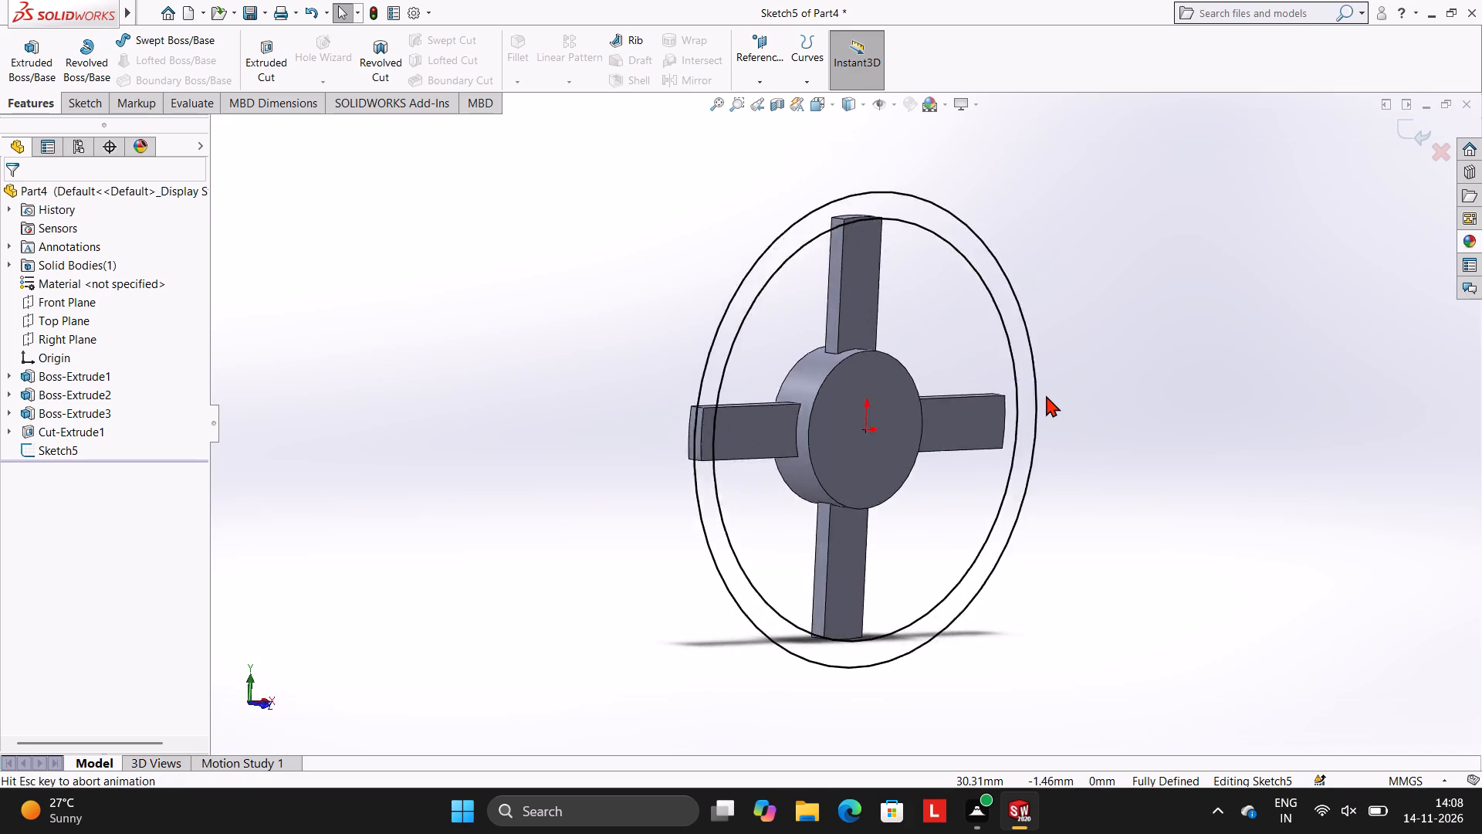
{"action": "key", "text": "Escape"}
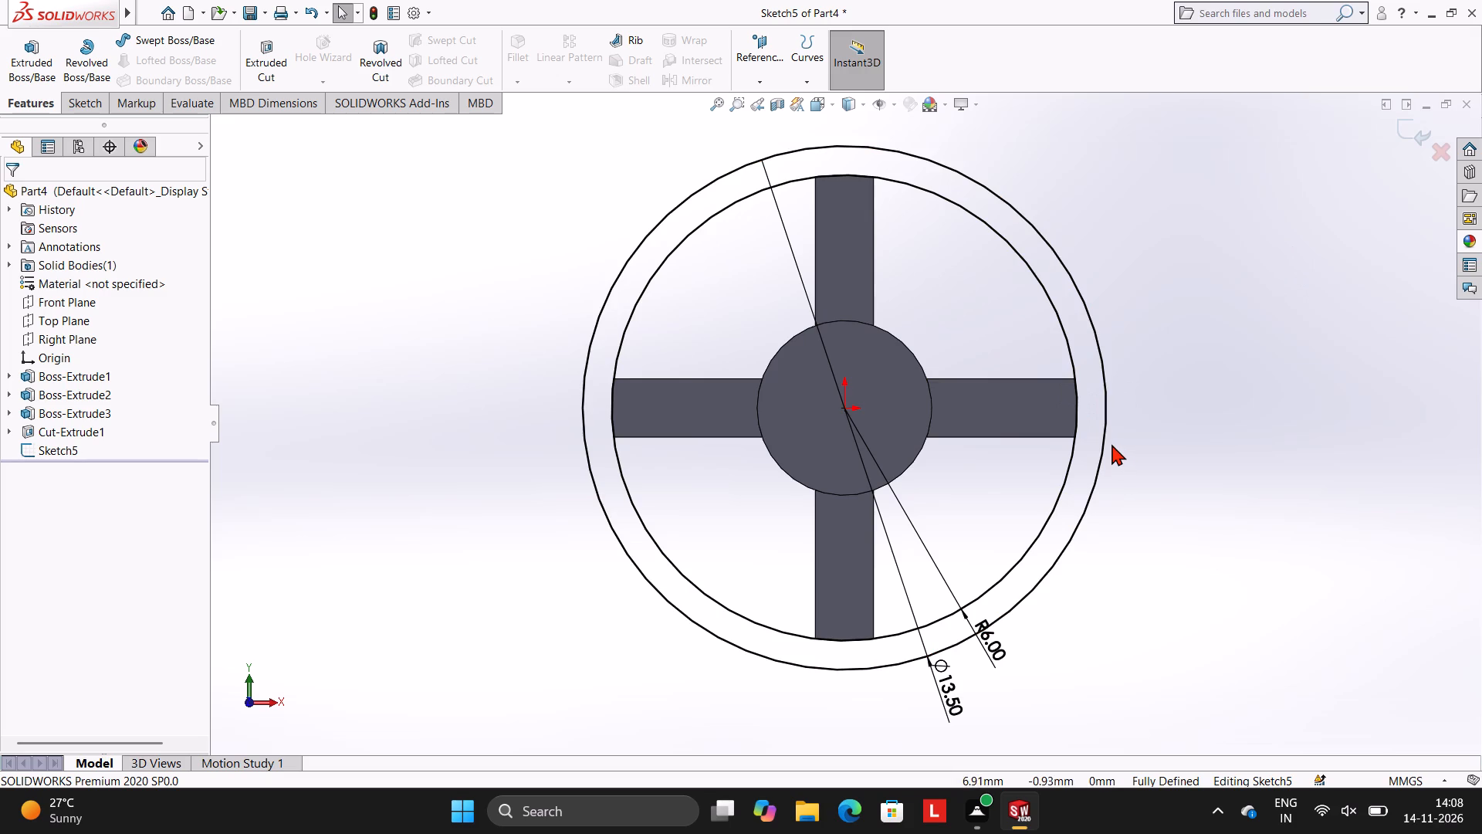
{"action": "key", "text": "Escape"}
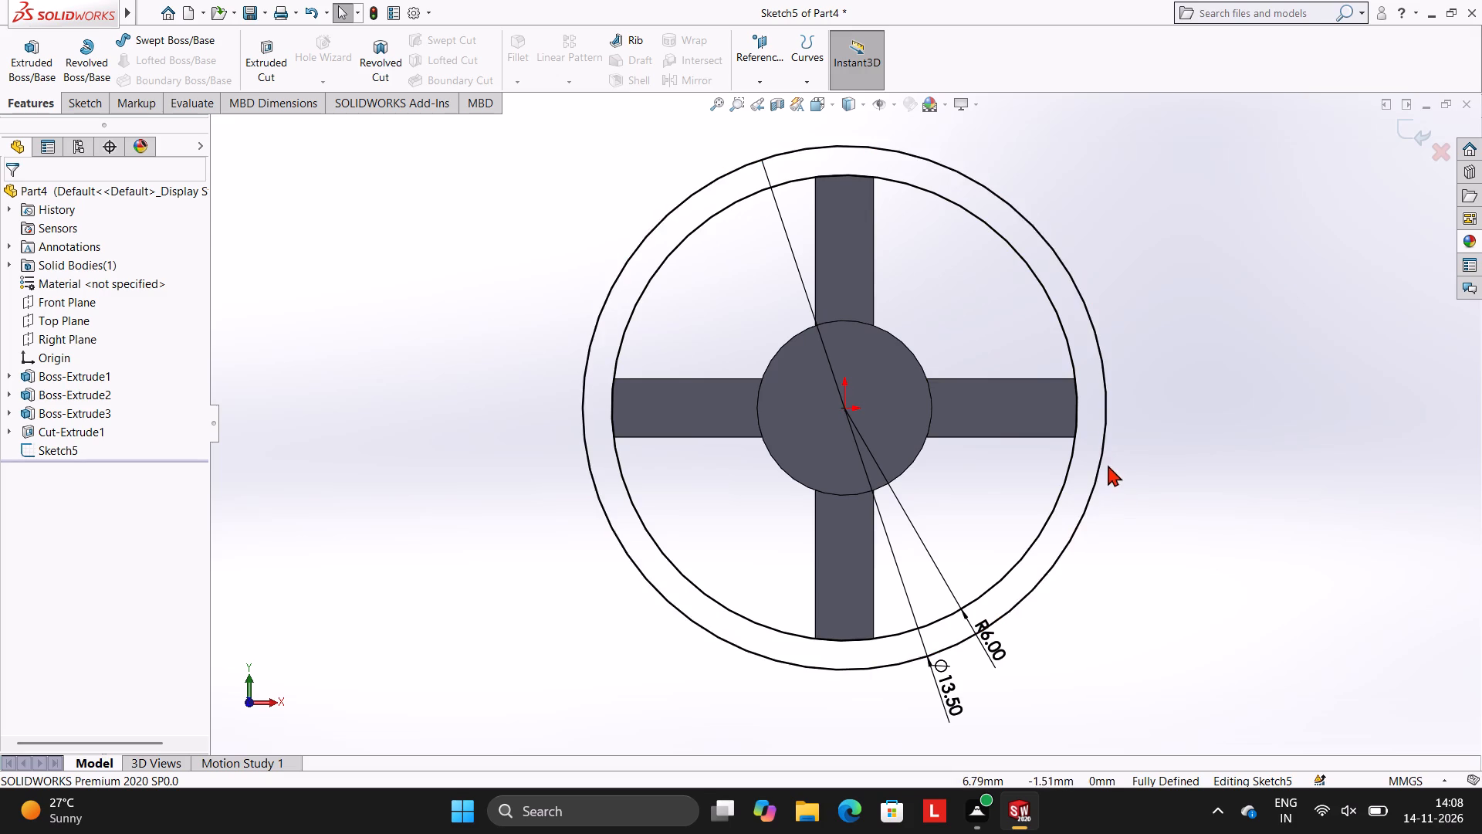
{"action": "left_click", "coordinate": [1098, 460]}
{"action": "key", "text": "Delete"}
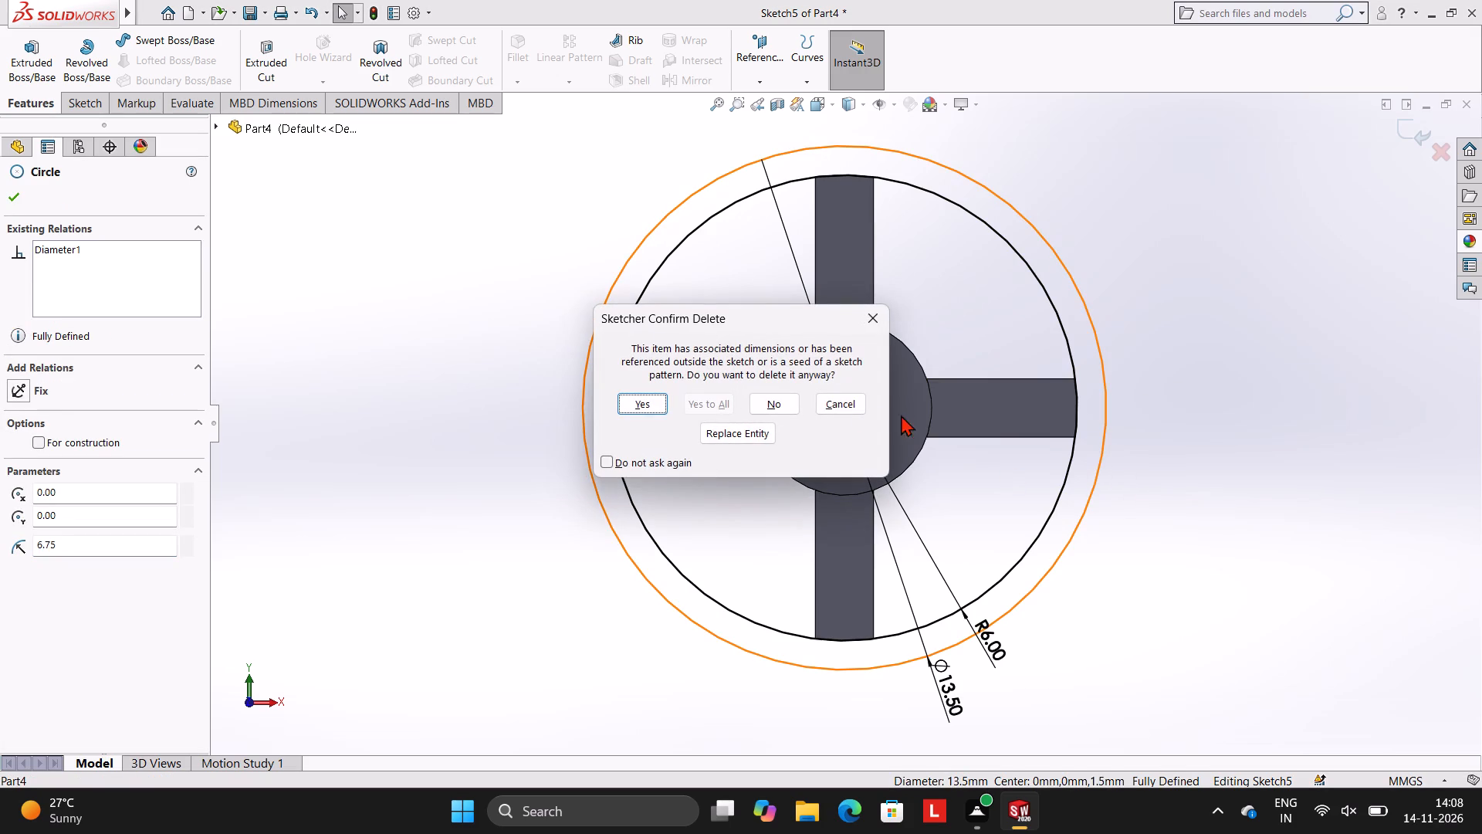
{"action": "key", "text": "Delete"}
{"action": "key", "text": "Delete"}
{"action": "key", "text": "Return"}
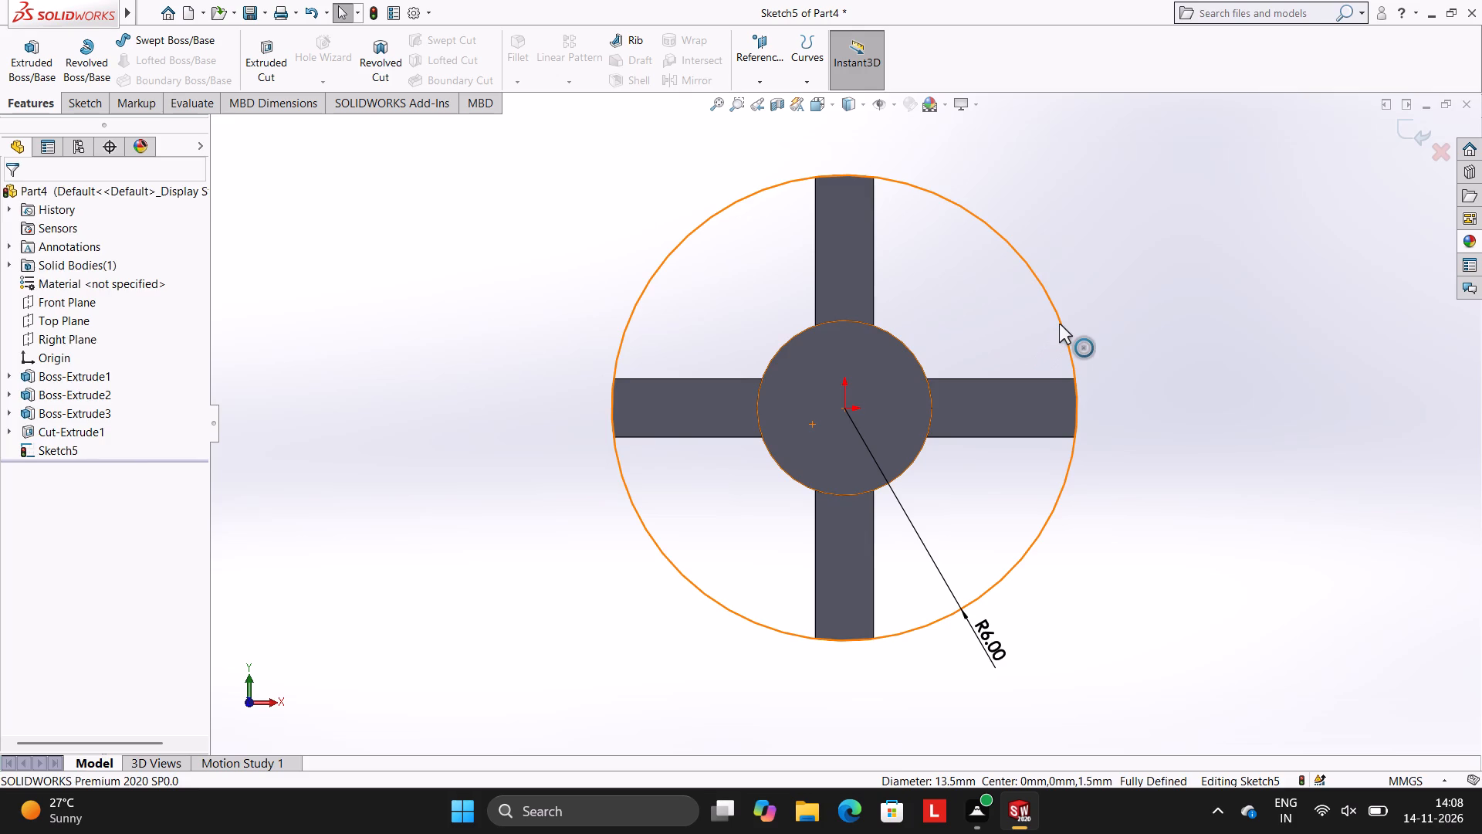
{"action": "left_click", "coordinate": [1059, 324]}
{"action": "key", "text": "Delete"}
{"action": "key", "text": "Return"}
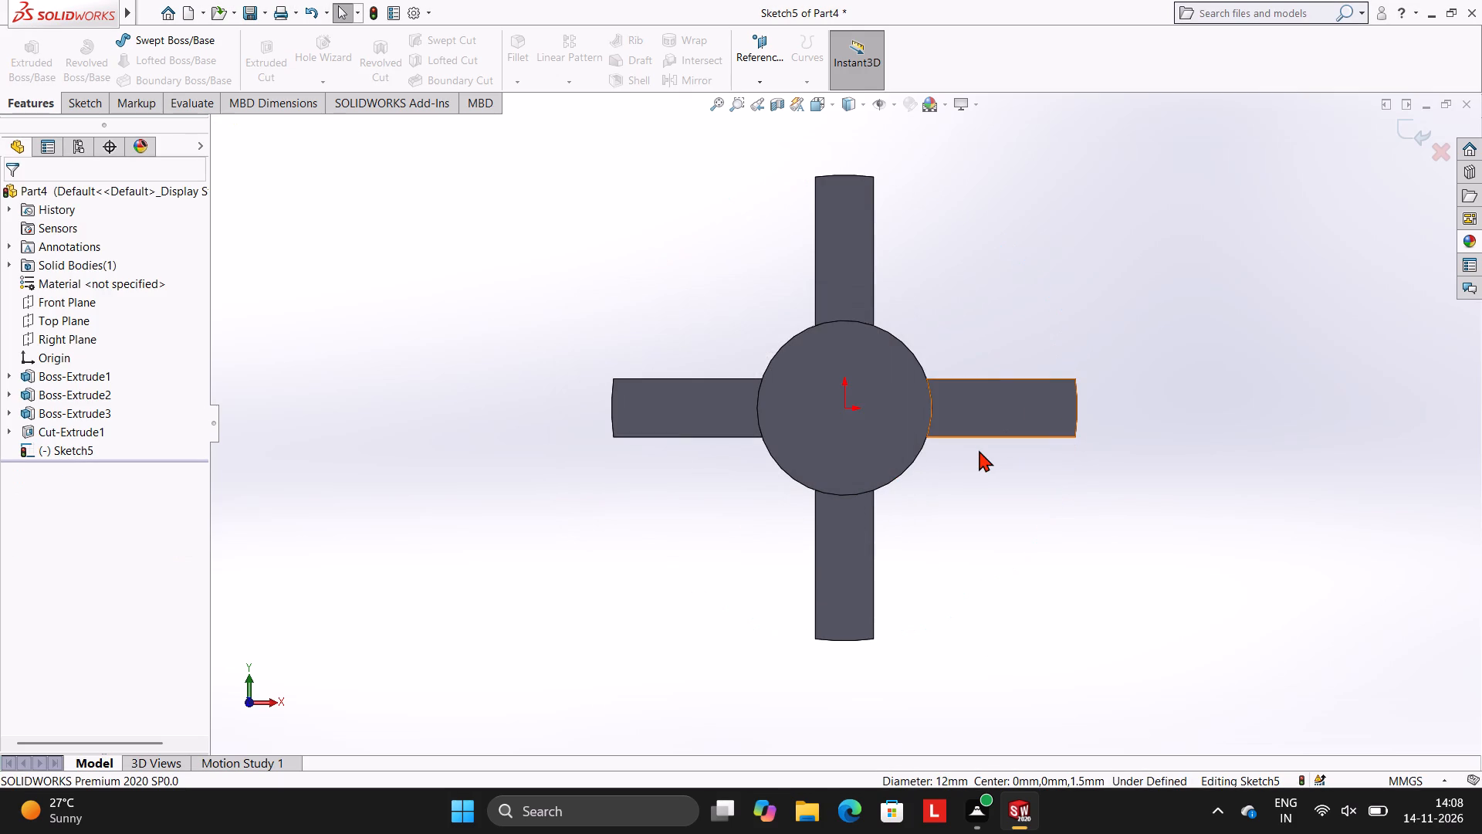
{"action": "key", "text": "Escape"}
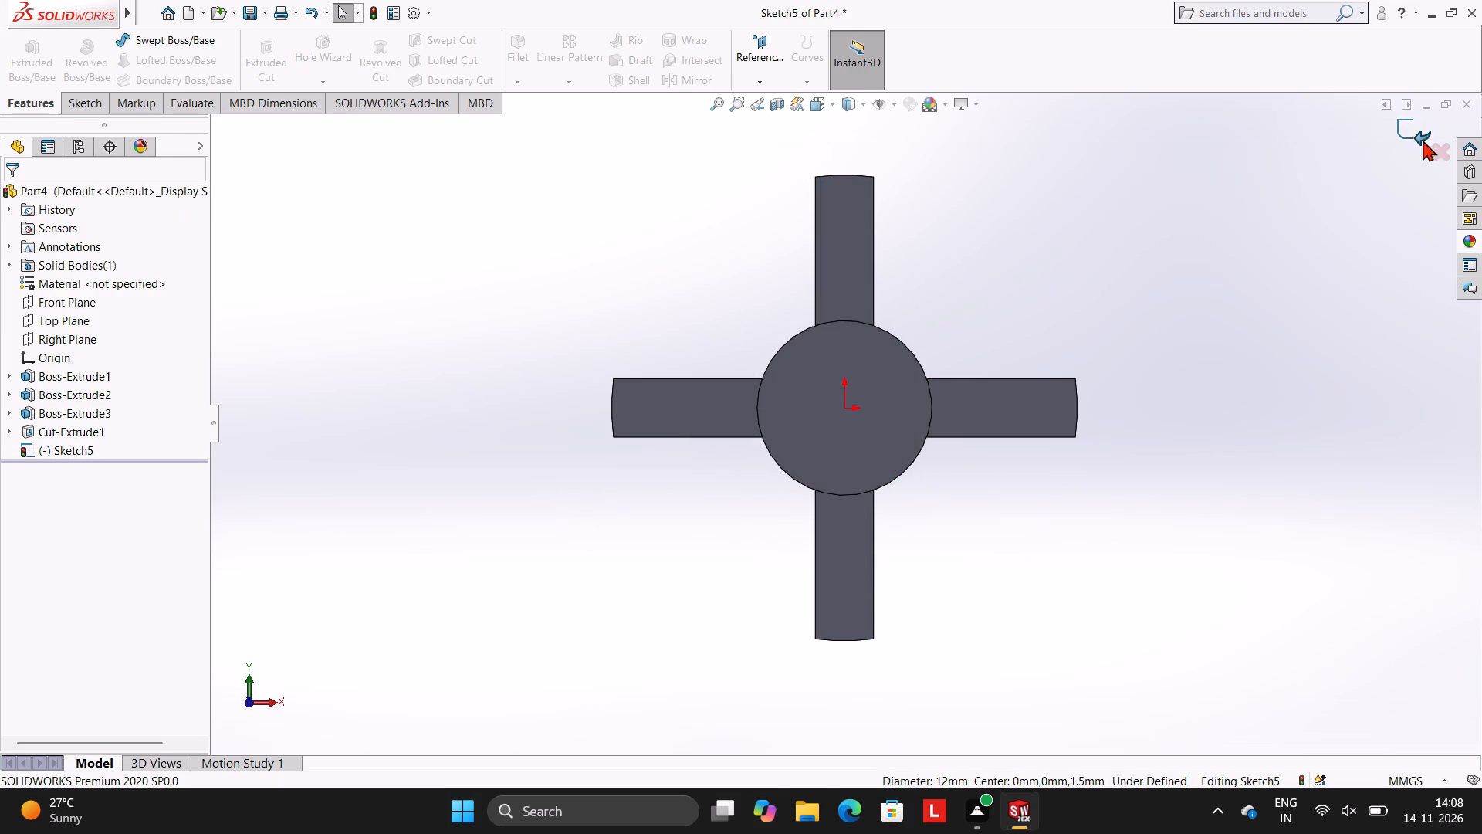
{"action": "left_click", "coordinate": [1409, 129]}
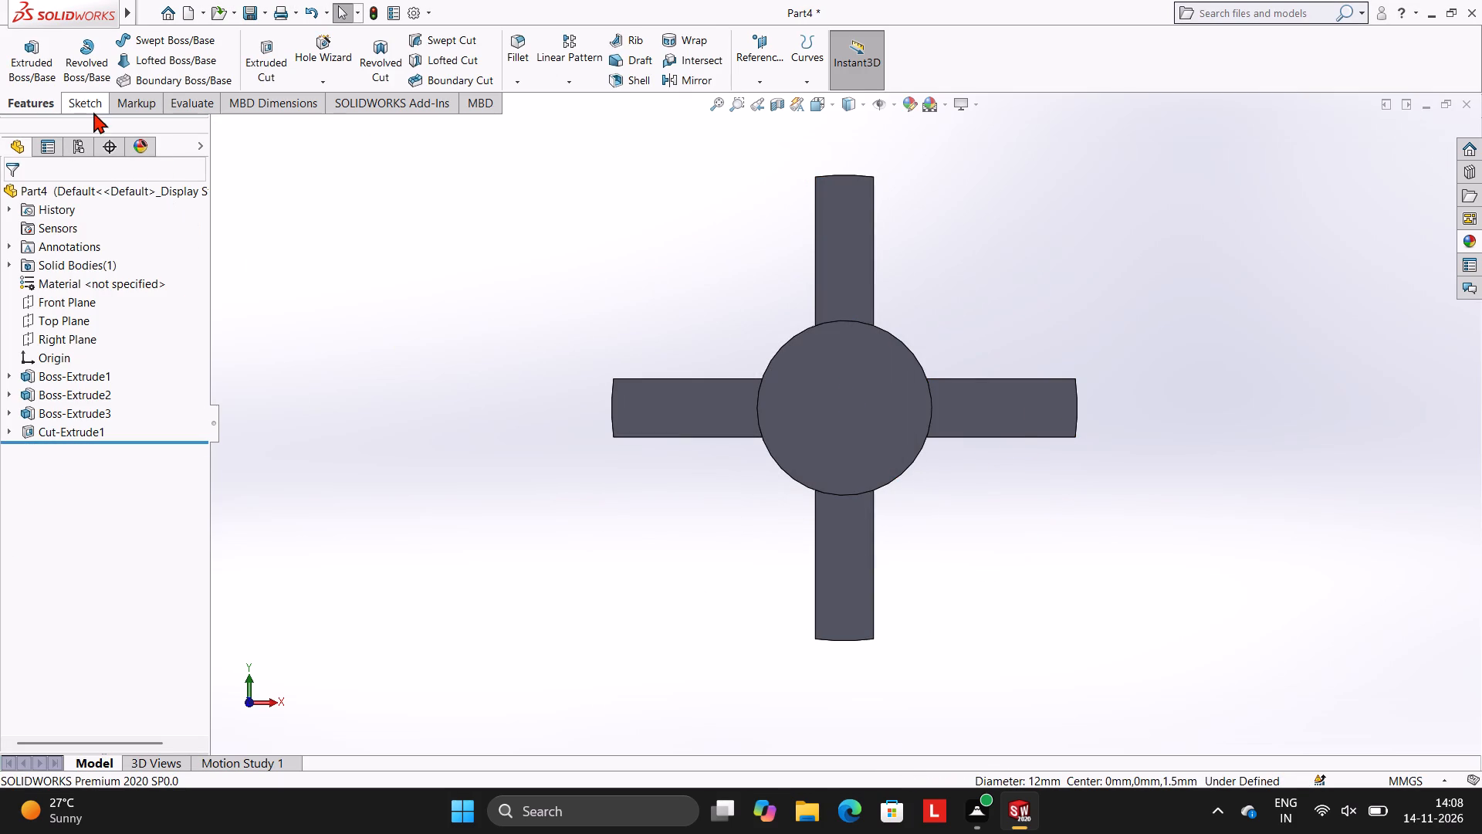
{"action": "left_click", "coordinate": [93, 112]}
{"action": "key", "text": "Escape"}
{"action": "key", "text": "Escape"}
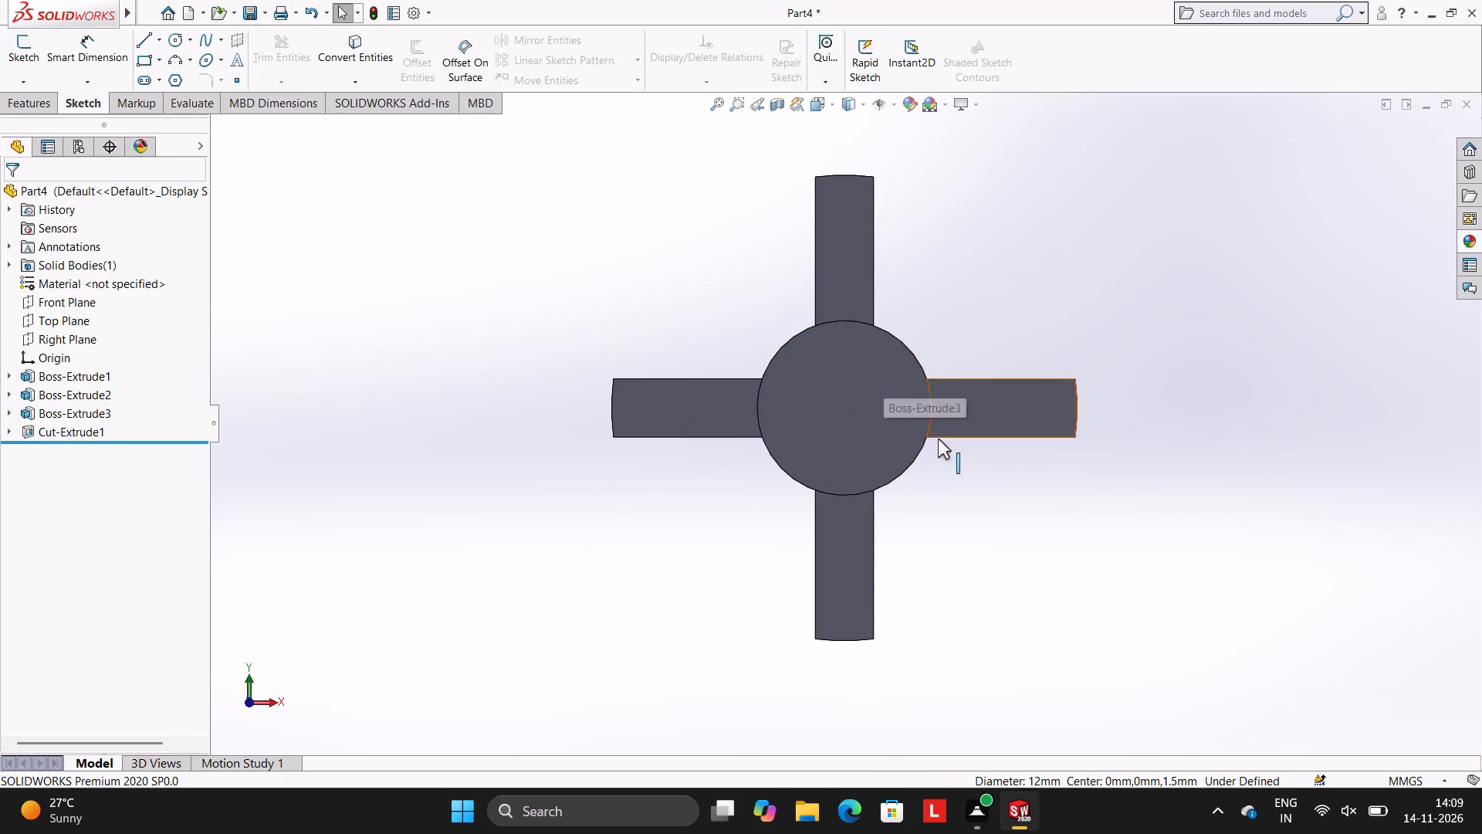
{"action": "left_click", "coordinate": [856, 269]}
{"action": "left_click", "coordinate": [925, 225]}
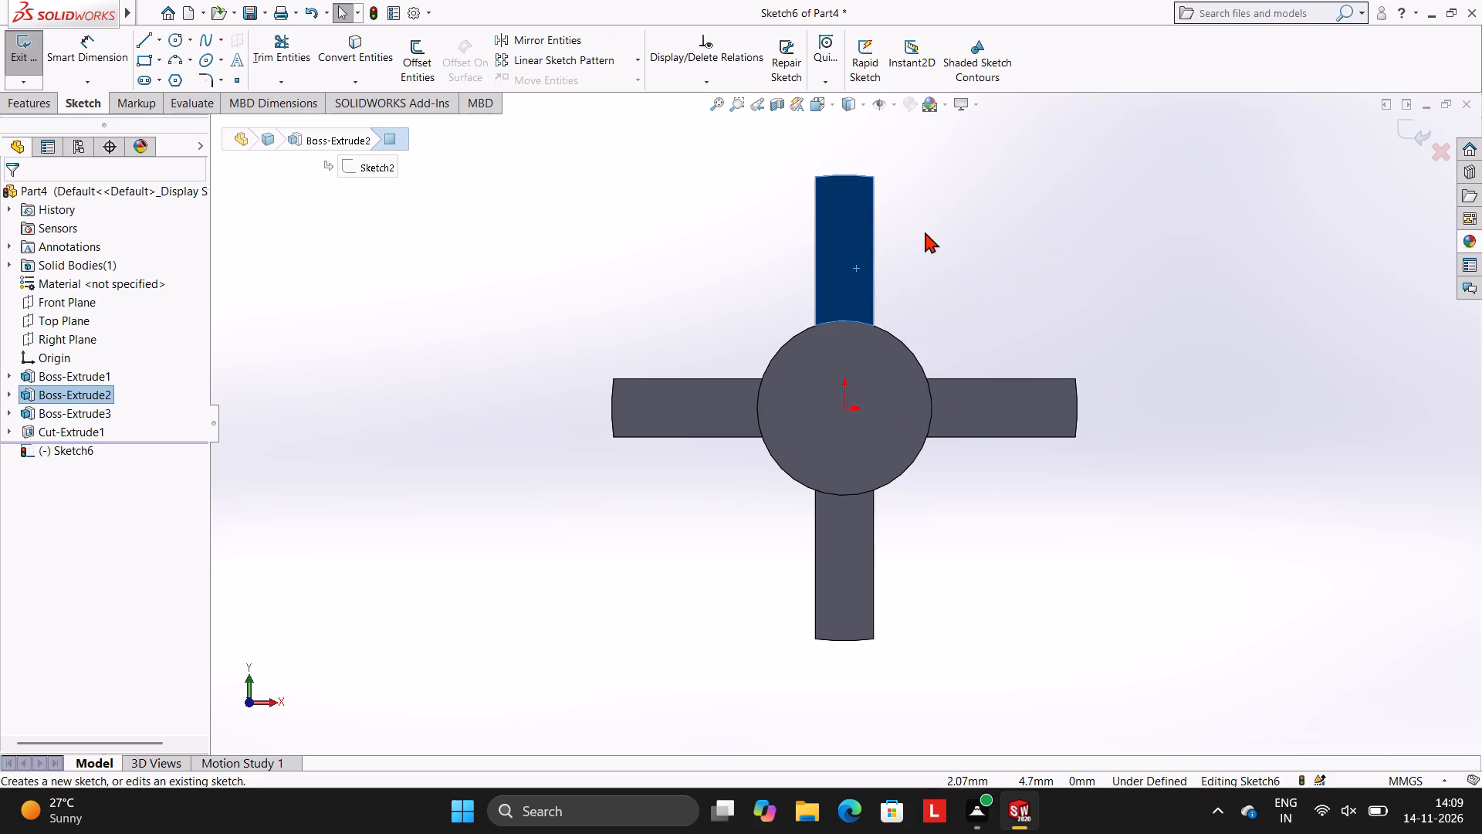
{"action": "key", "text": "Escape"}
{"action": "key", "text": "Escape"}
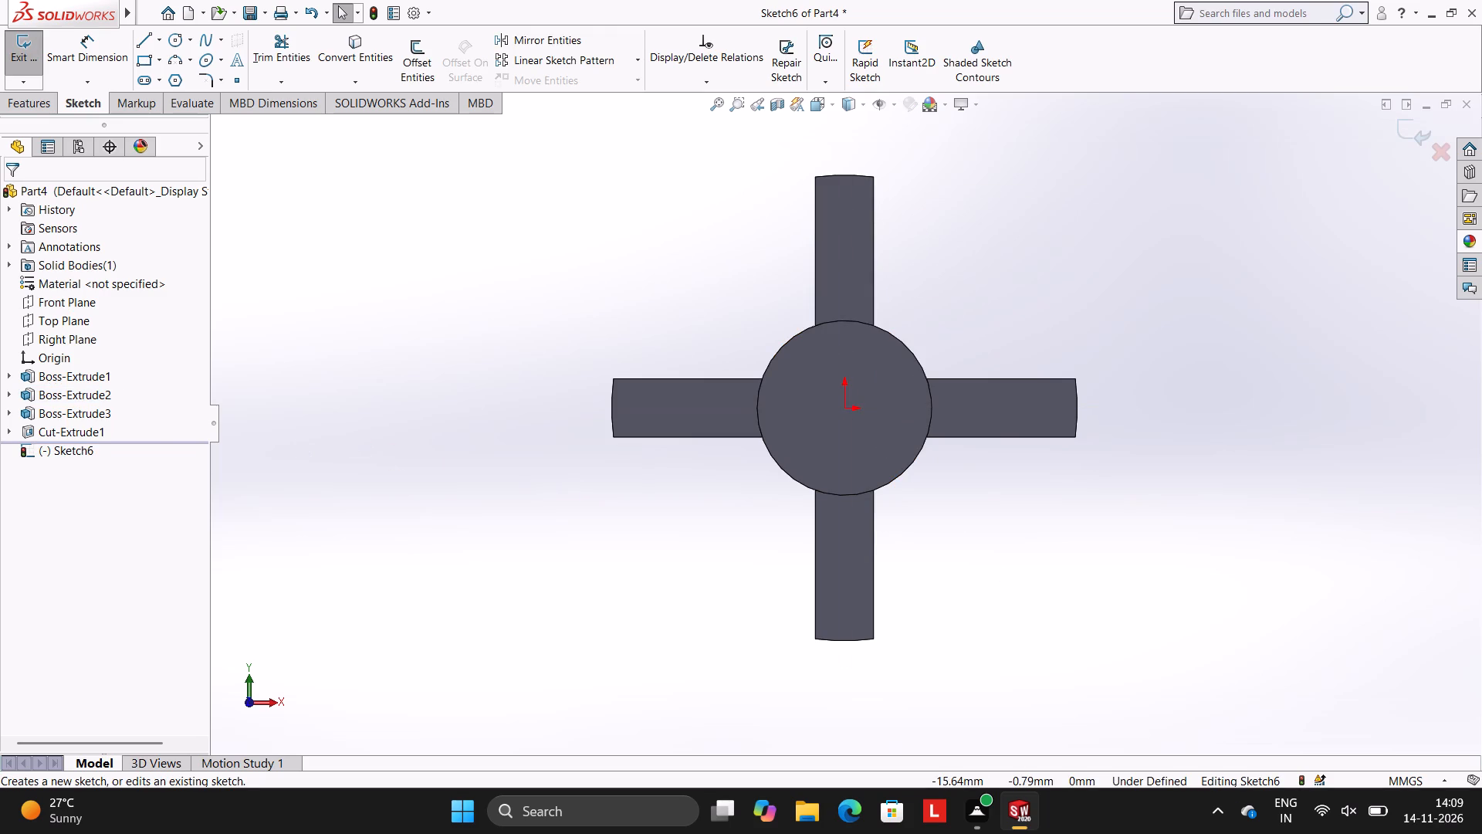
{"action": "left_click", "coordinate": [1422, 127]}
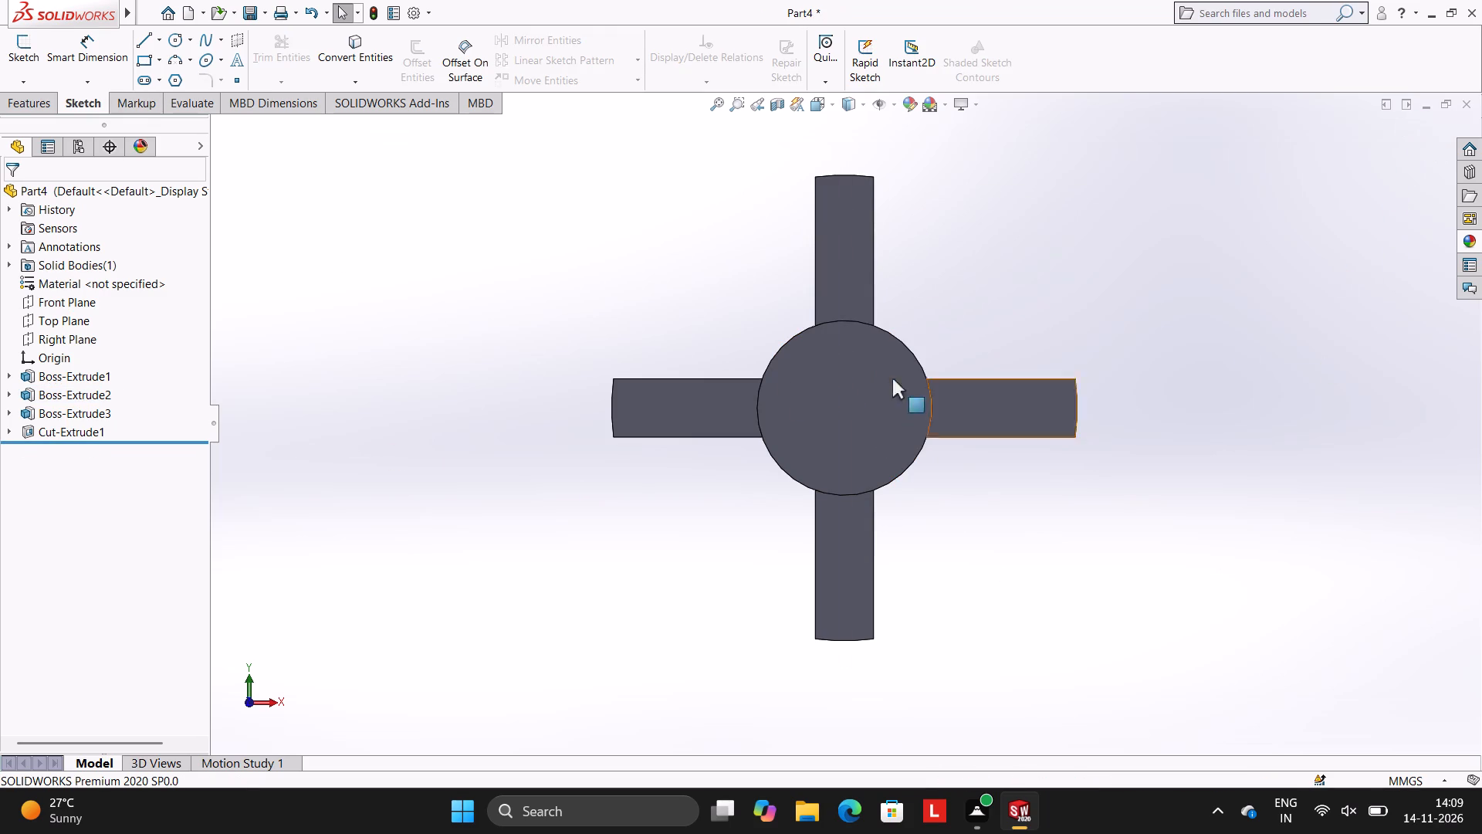
Start a new sketch on the flat front face of the upper arm.
{"action": "left_click", "coordinate": [858, 253]}
{"action": "left_click", "coordinate": [927, 214]}
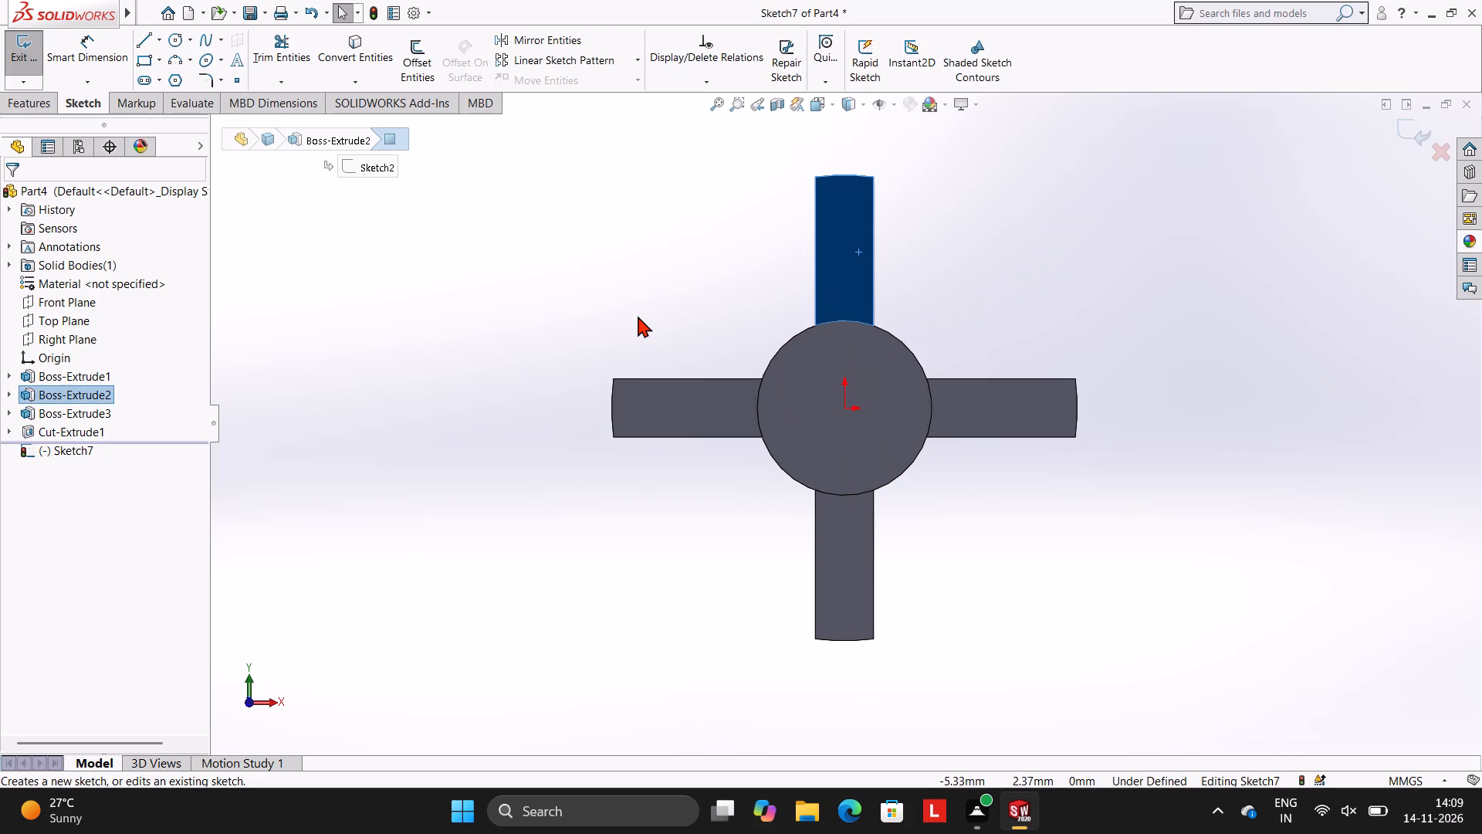
{"action": "key", "text": "Escape"}
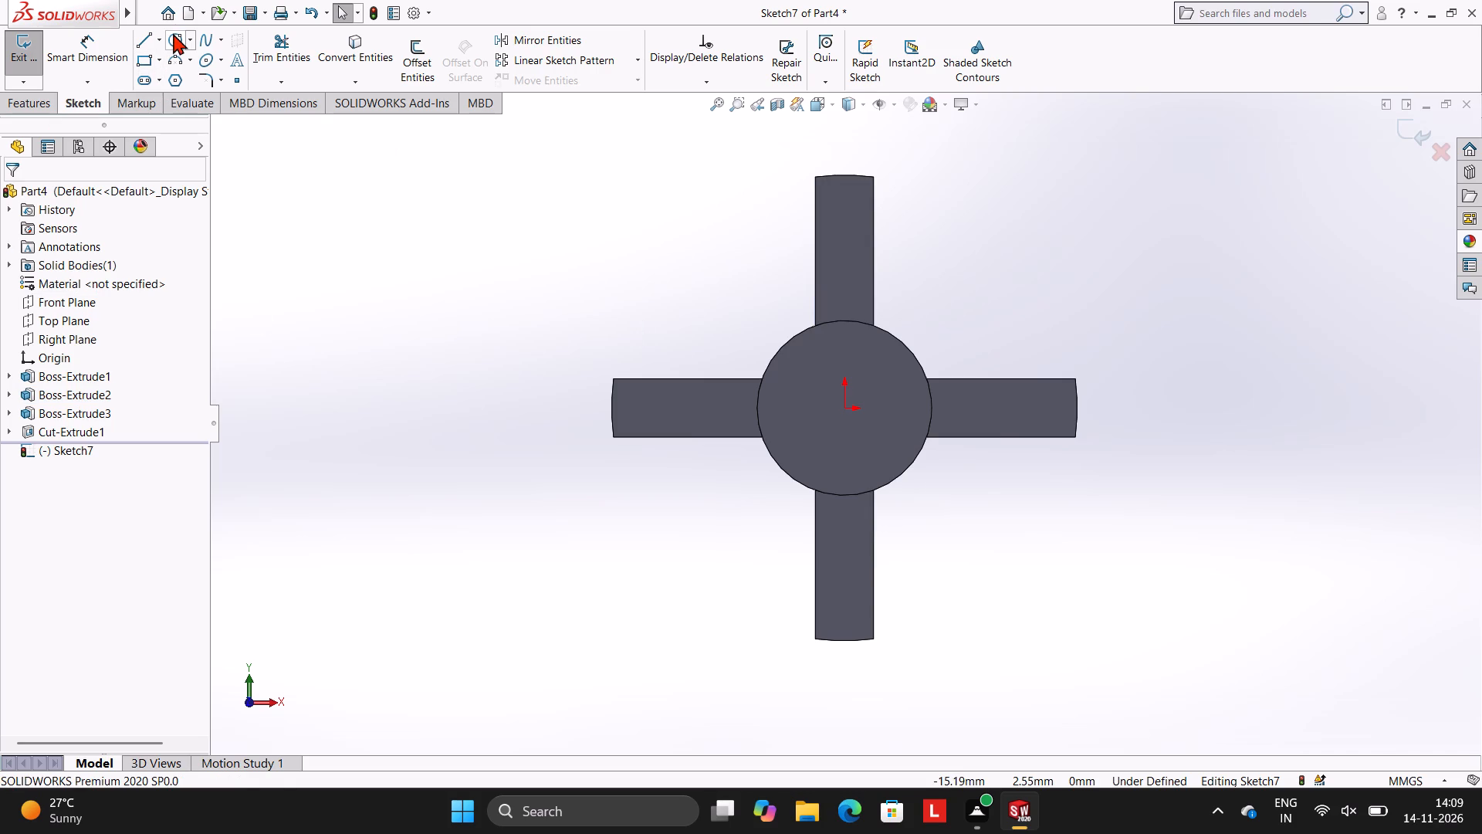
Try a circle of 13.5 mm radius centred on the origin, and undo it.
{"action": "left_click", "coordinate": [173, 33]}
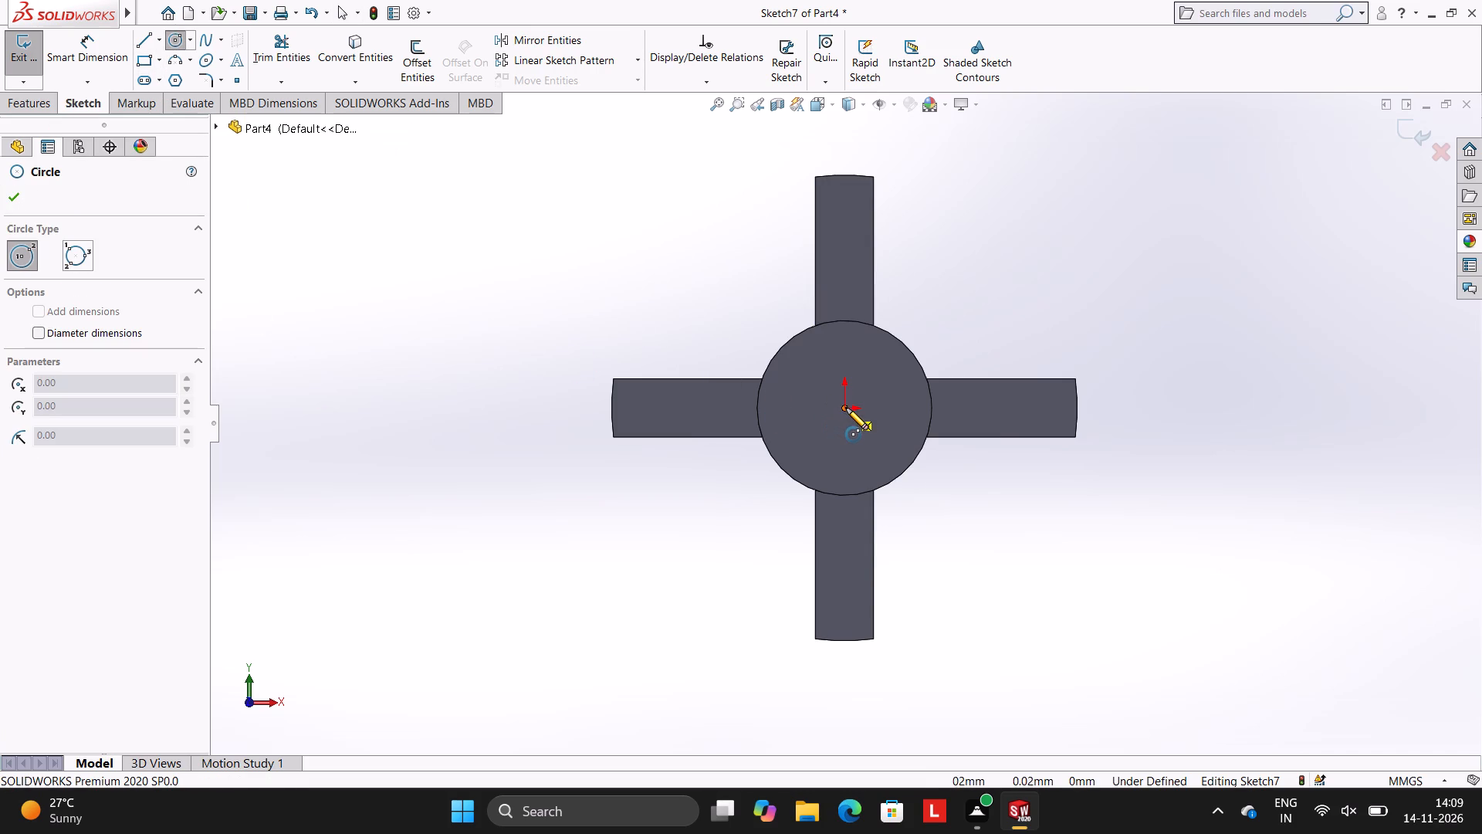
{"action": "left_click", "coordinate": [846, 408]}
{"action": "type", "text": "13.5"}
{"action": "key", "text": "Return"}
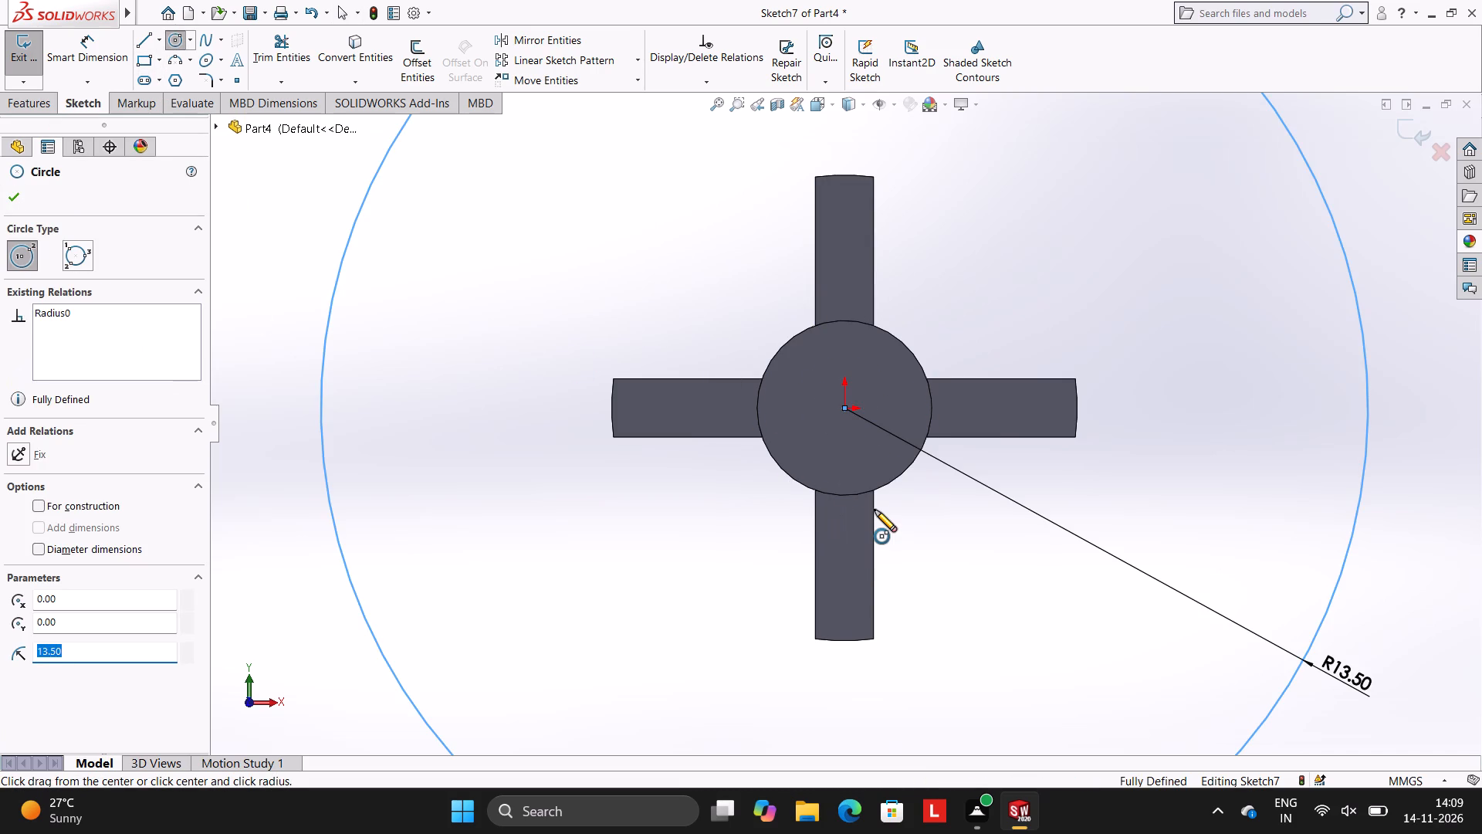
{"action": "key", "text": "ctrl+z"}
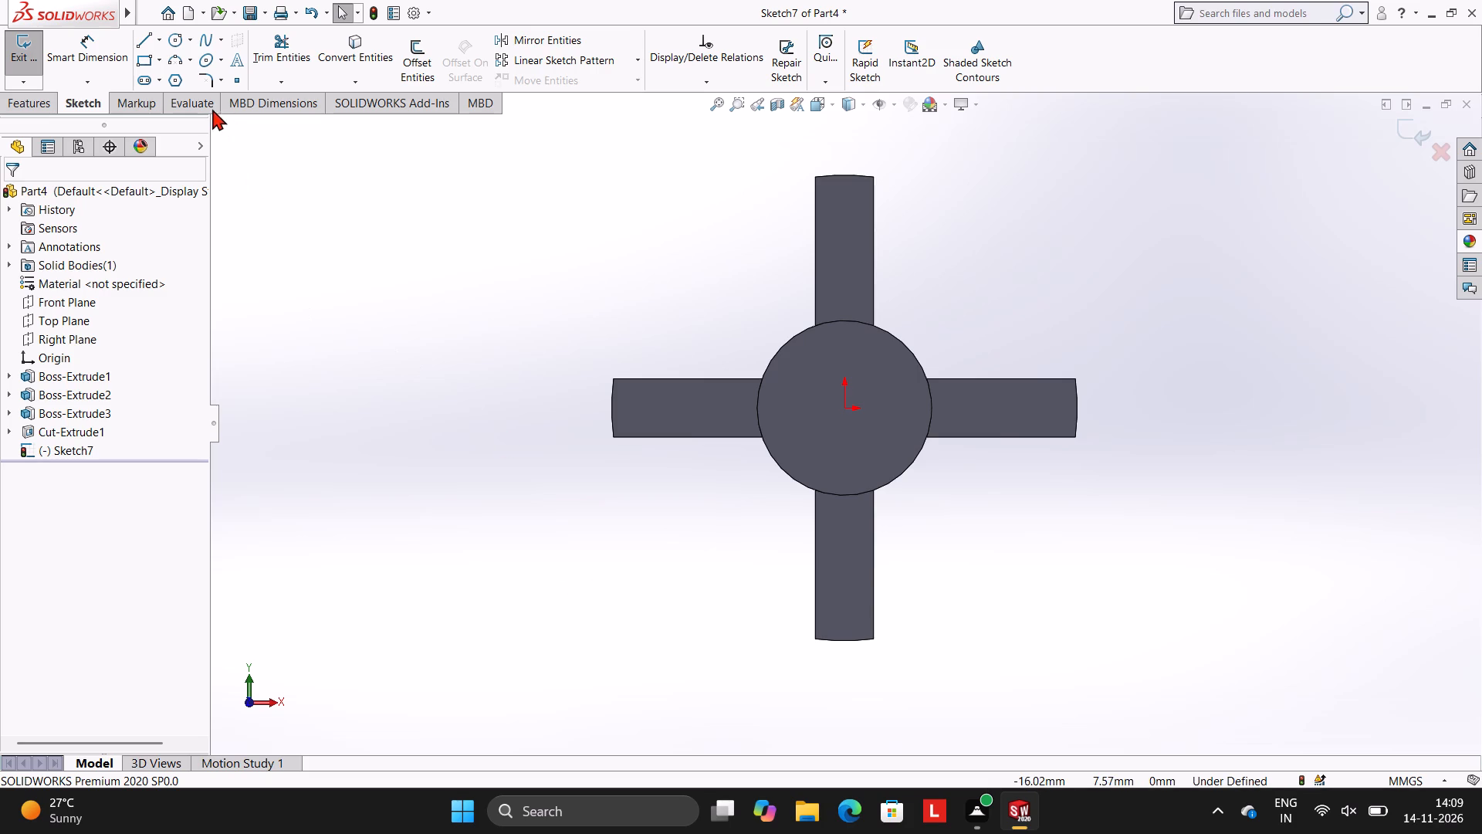
Sketch a 13.5 mm diameter circle centred on the origin, with diameter dimensions turned on.
{"action": "left_click", "coordinate": [178, 46]}
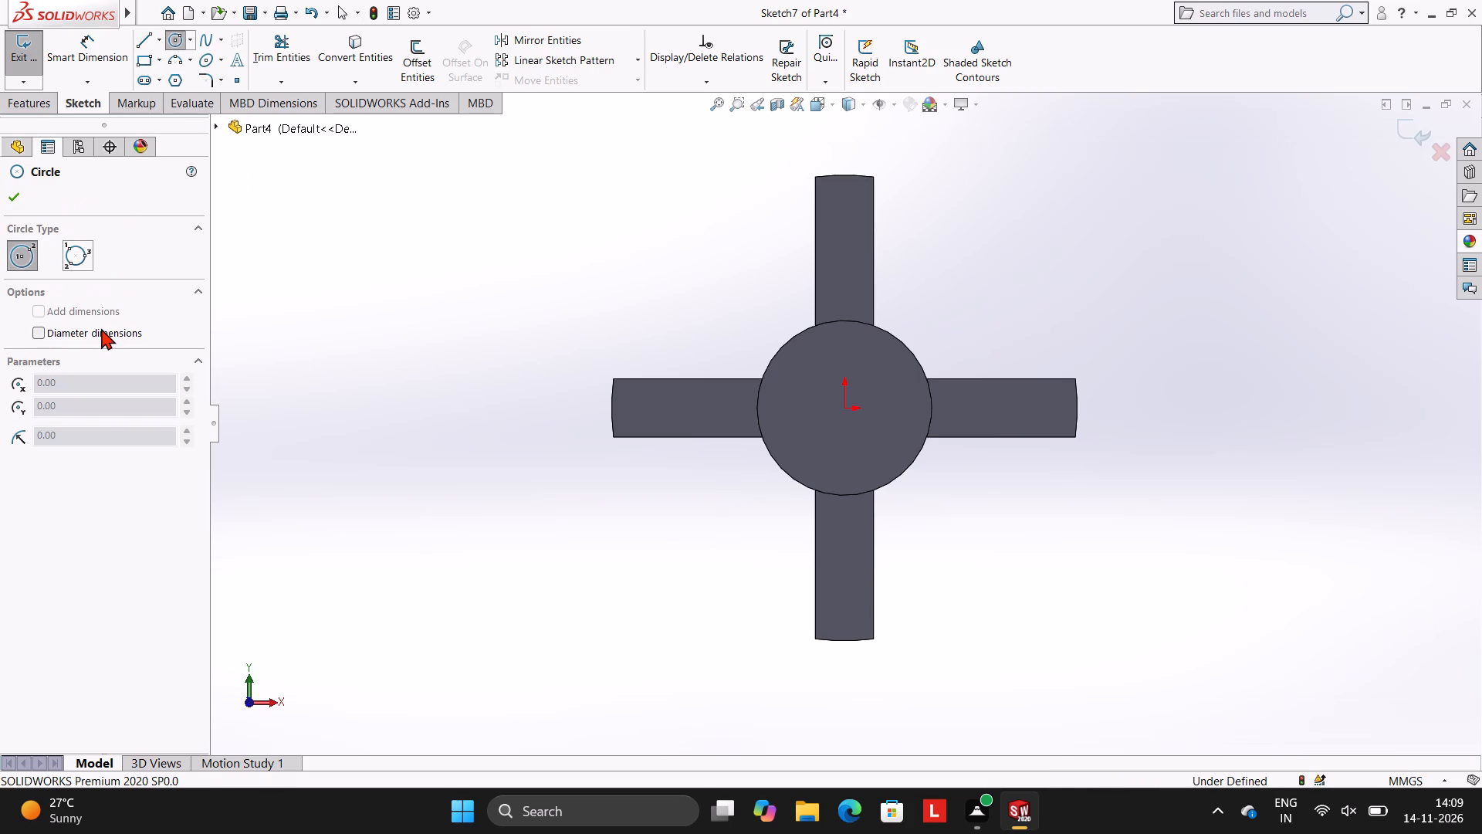
{"action": "left_click", "coordinate": [99, 330]}
{"action": "left_click", "coordinate": [847, 409]}
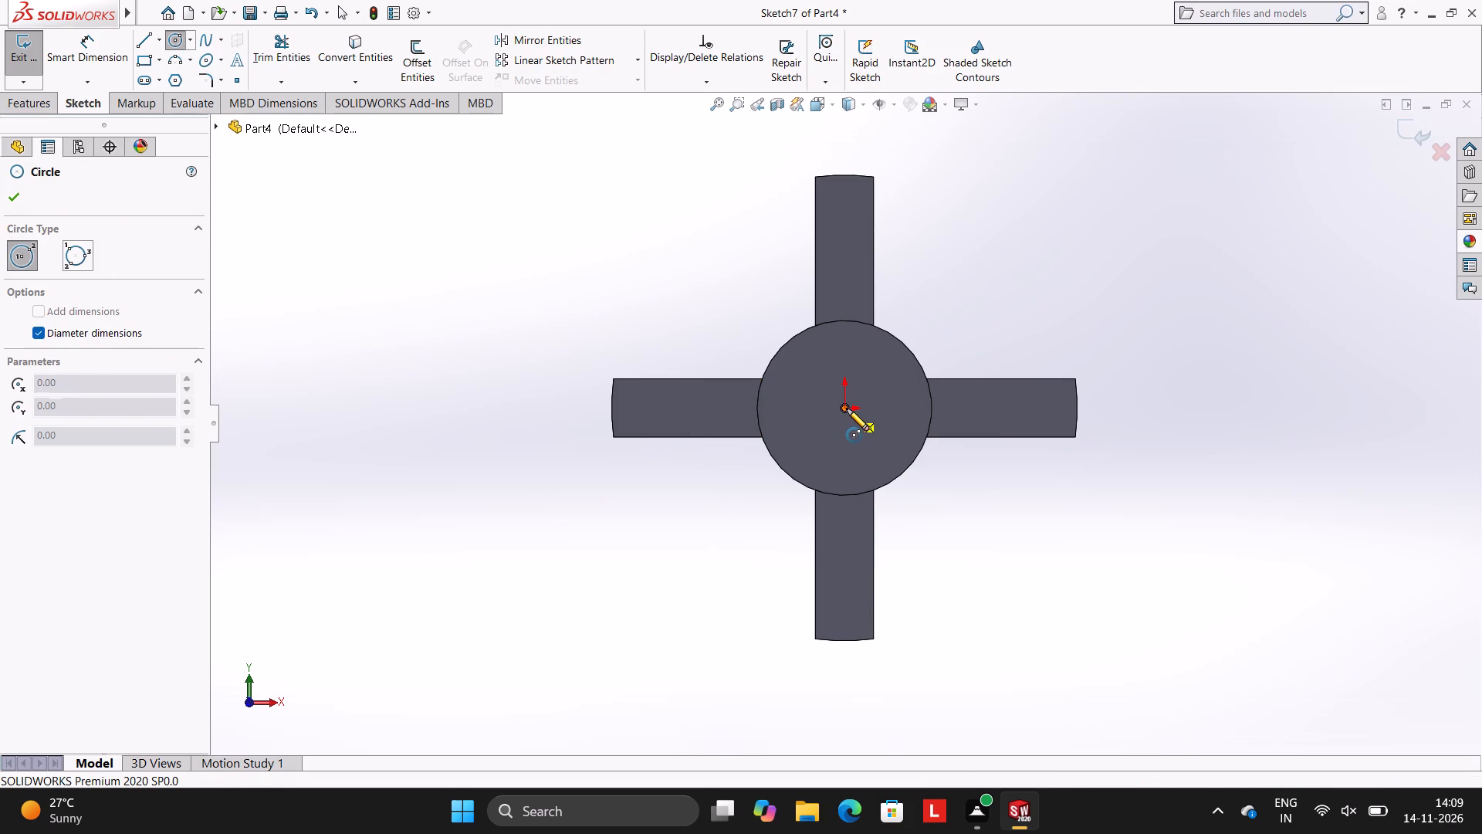
{"action": "type", "text": "13.5"}
{"action": "key", "text": "Return"}
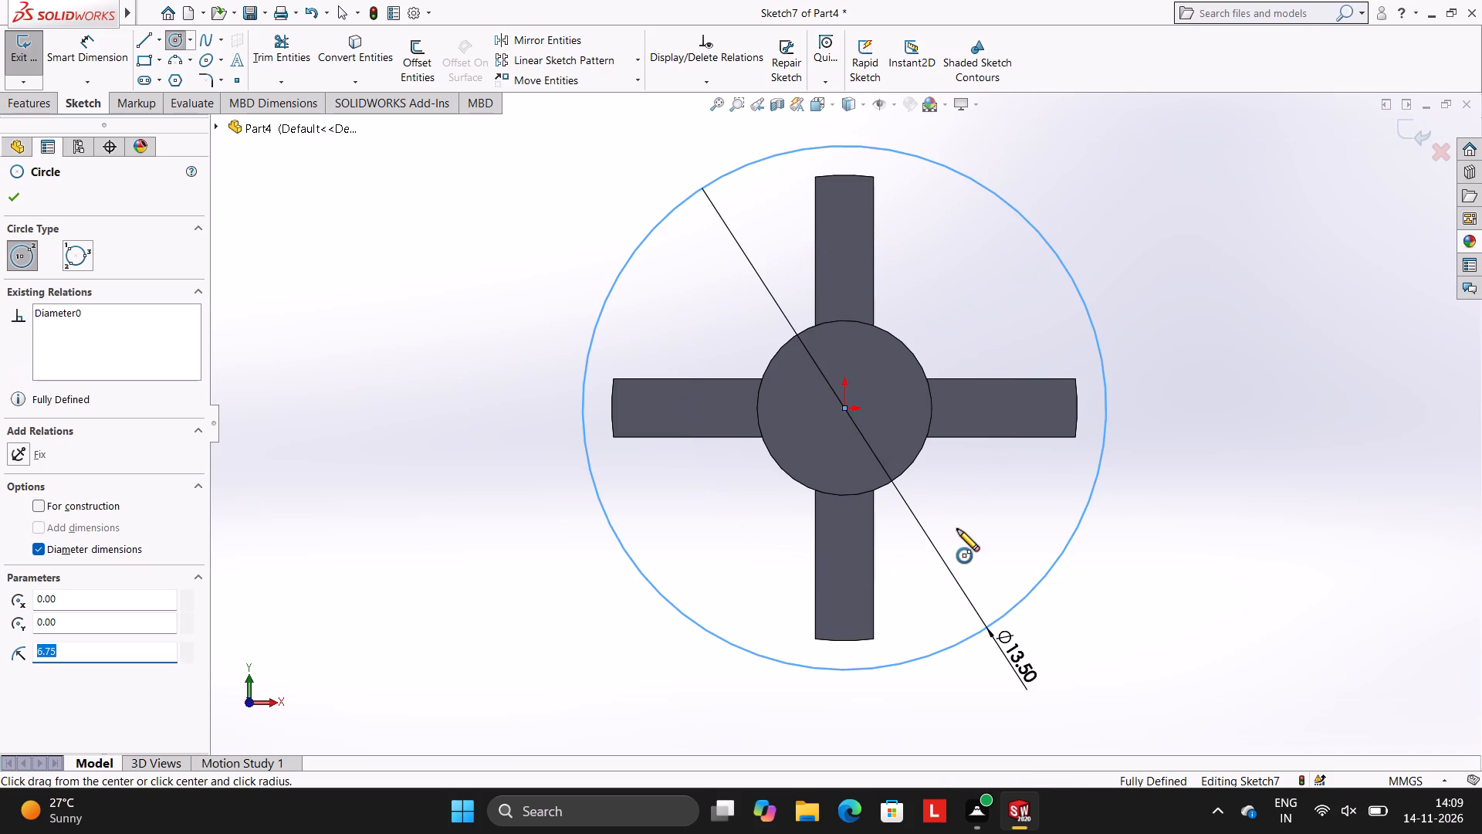
{"action": "key", "text": "Escape"}
{"action": "key", "text": "Escape"}
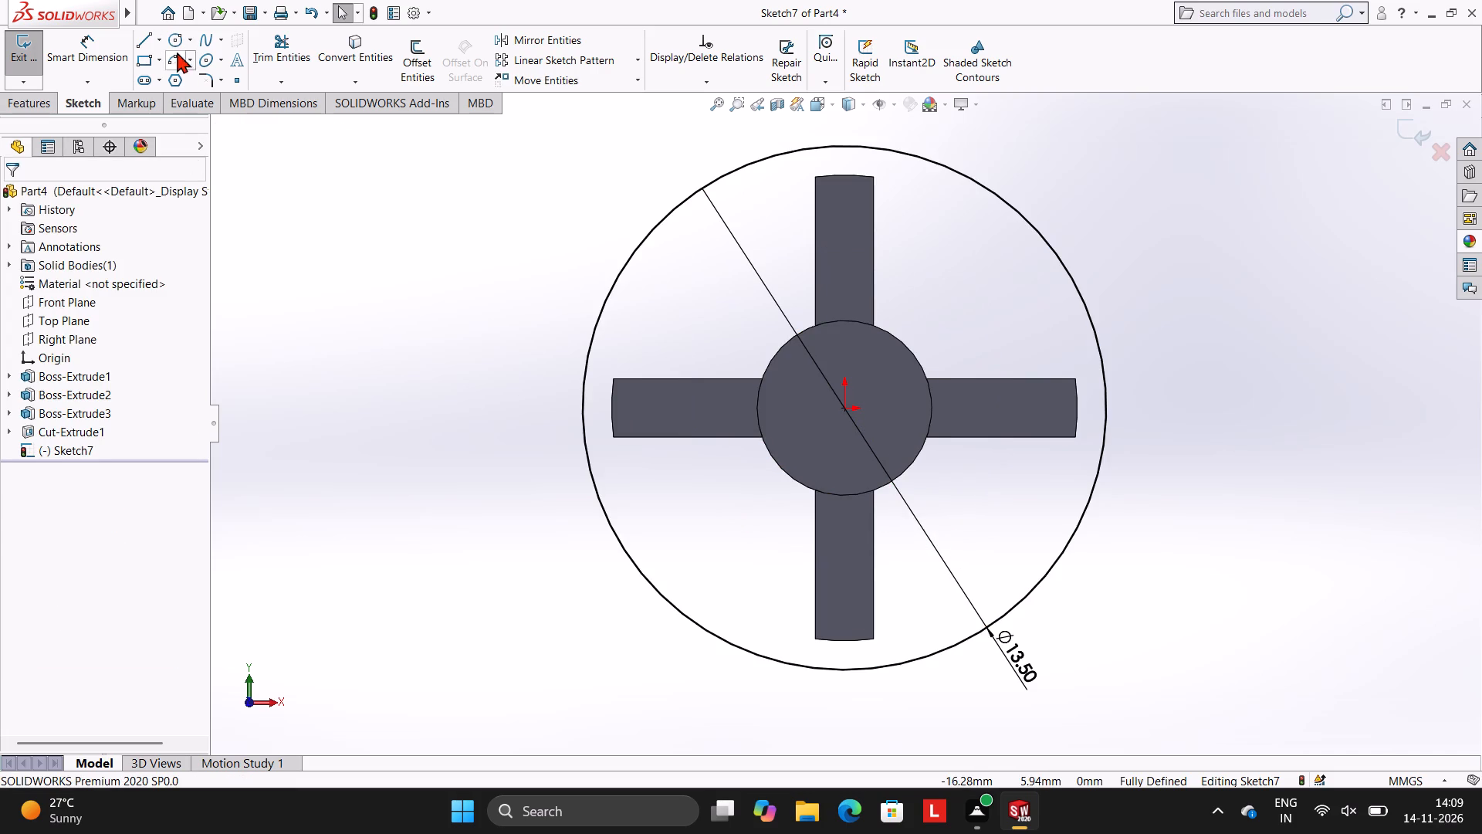
Sketch a concentric circle of 6 mm radius on the origin, with diameter dimensions turned off.
{"action": "left_click", "coordinate": [174, 44]}
{"action": "left_click", "coordinate": [96, 330]}
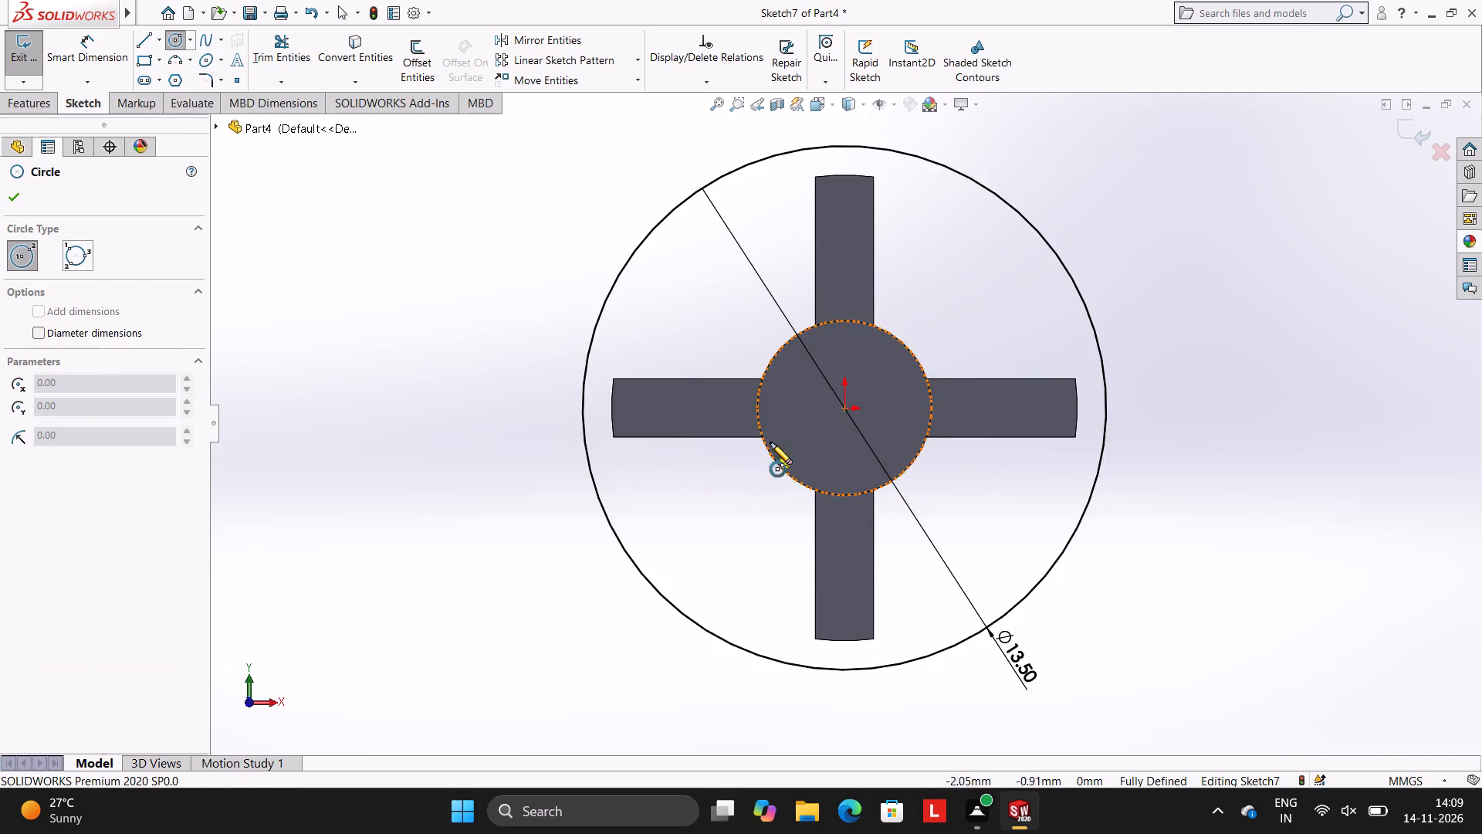
{"action": "left_click", "coordinate": [845, 412]}
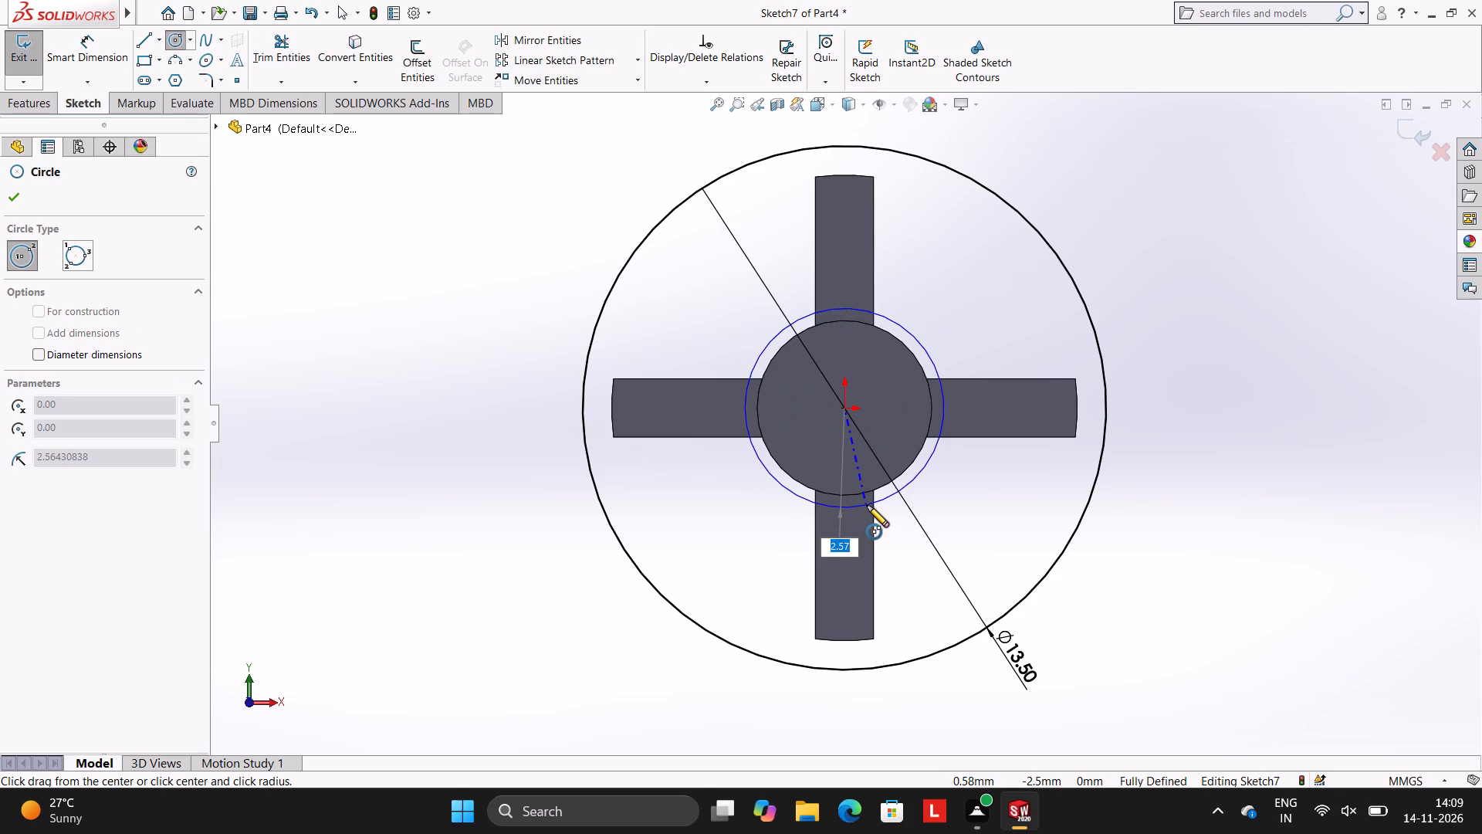
{"action": "key", "text": "6"}
{"action": "key", "text": "Return"}
{"action": "key", "text": "Escape"}
{"action": "key", "text": "Escape"}
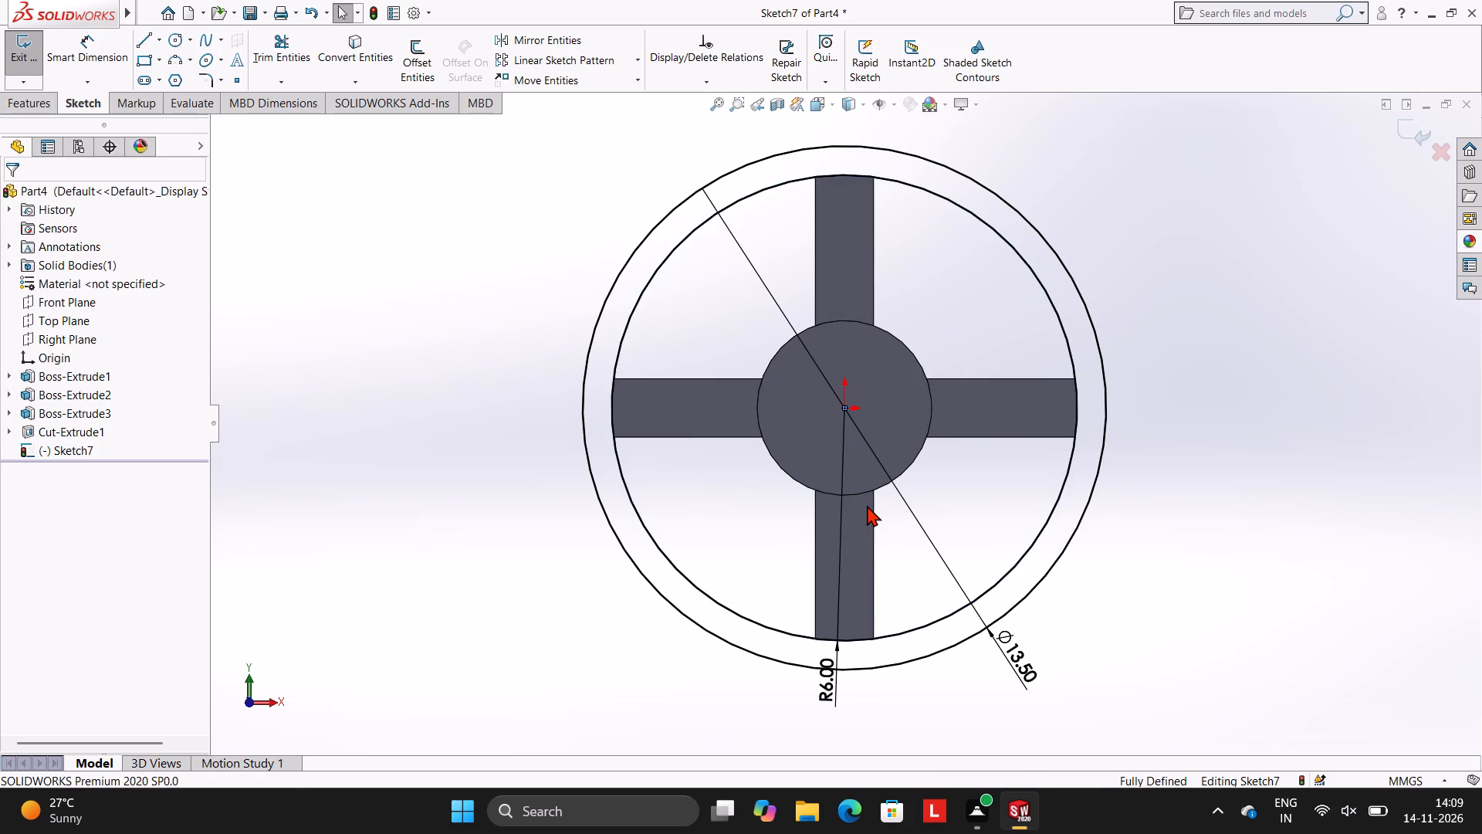
{"action": "key", "text": "Escape"}
{"action": "key", "text": "Escape"}
{"action": "key", "text": "Escape"}
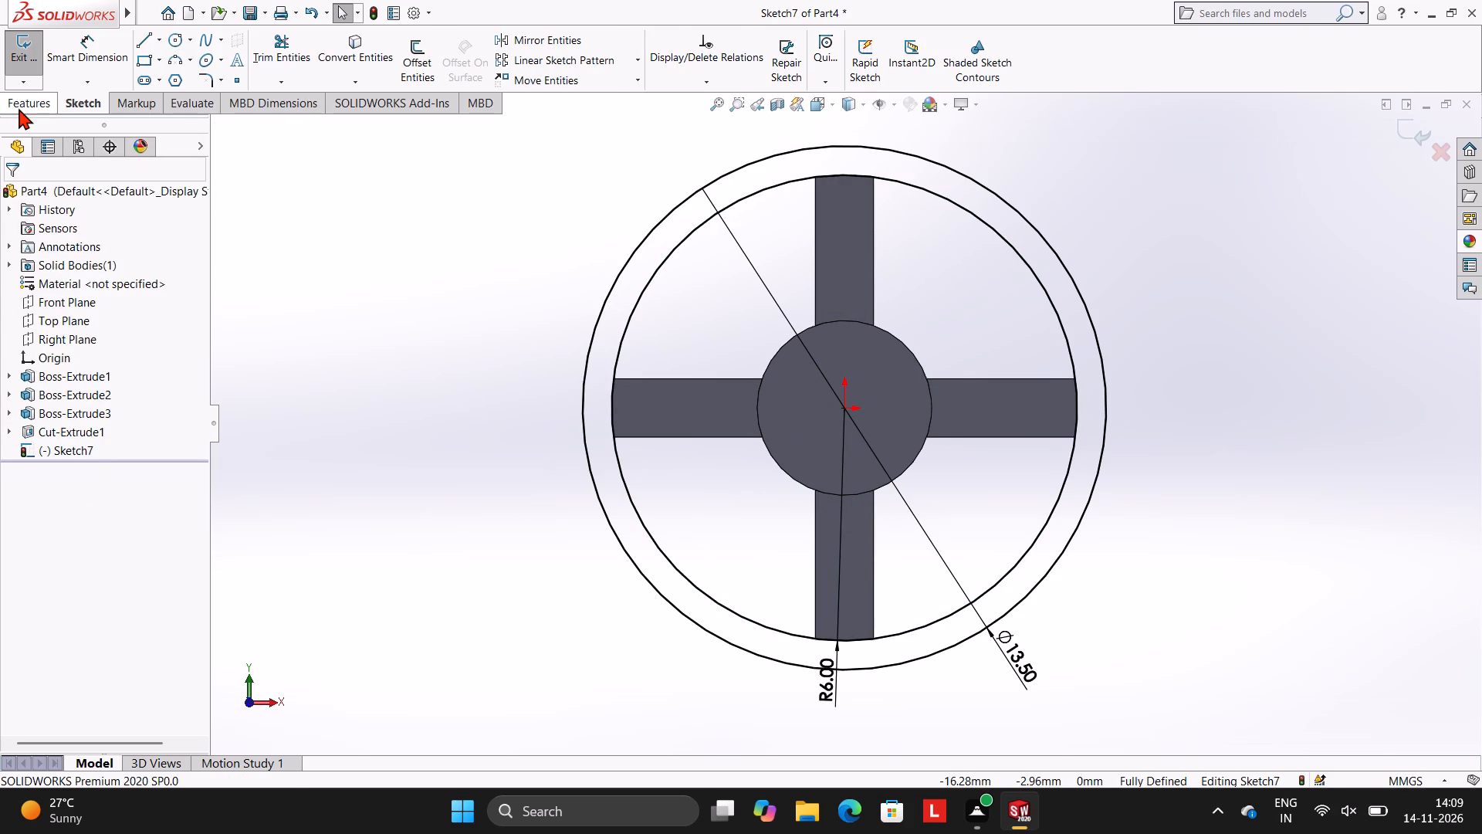
Extrude the ring between the two circles as a blind 0.50 mm merged boss, with the direction reversed towards the arms.
{"action": "left_click", "coordinate": [19, 108]}
{"action": "left_click", "coordinate": [46, 55]}
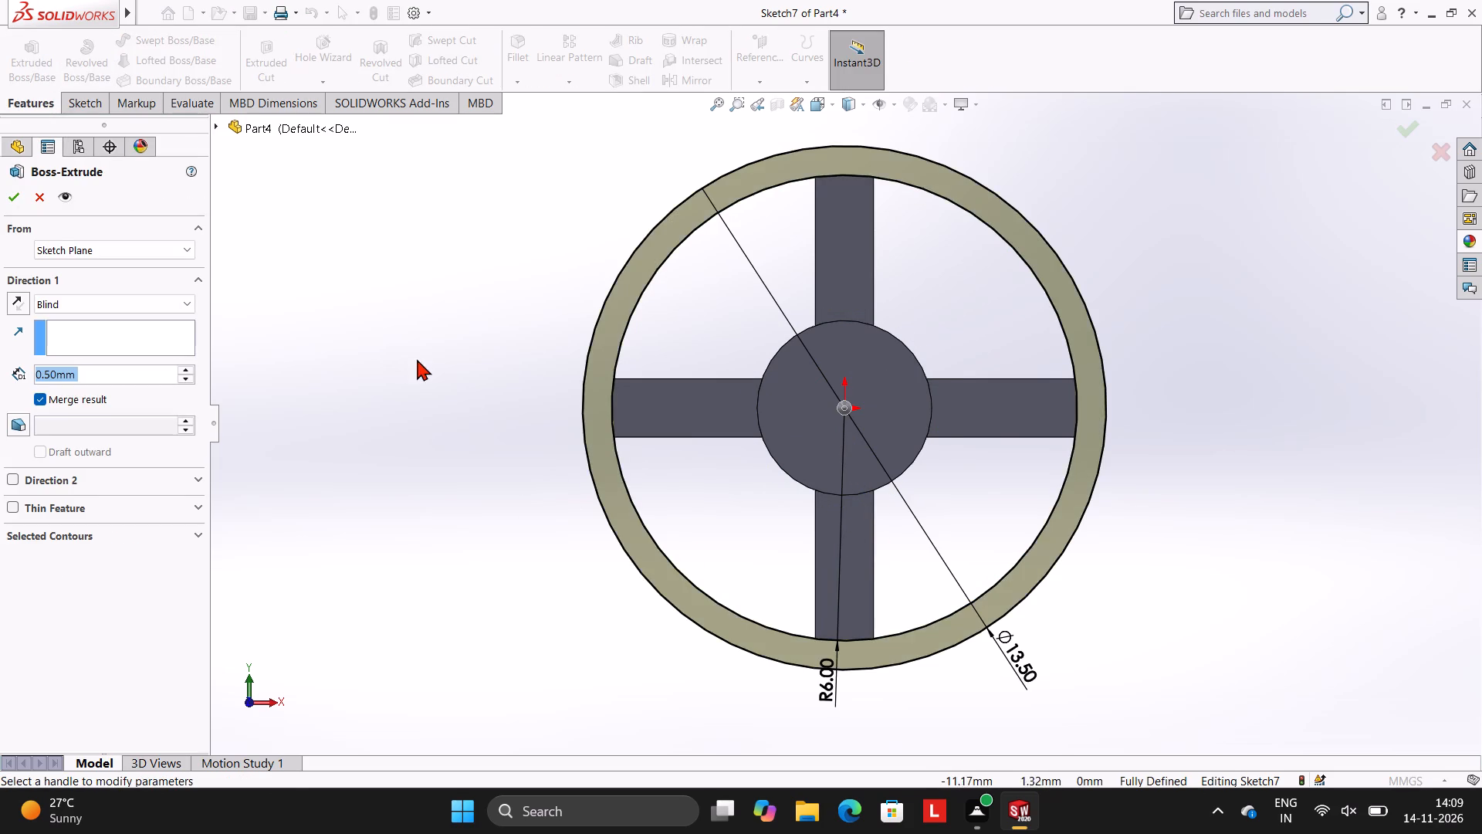
{"action": "middle_click_drag", "start_coordinate": [445, 345], "coordinate": [598, 395]}
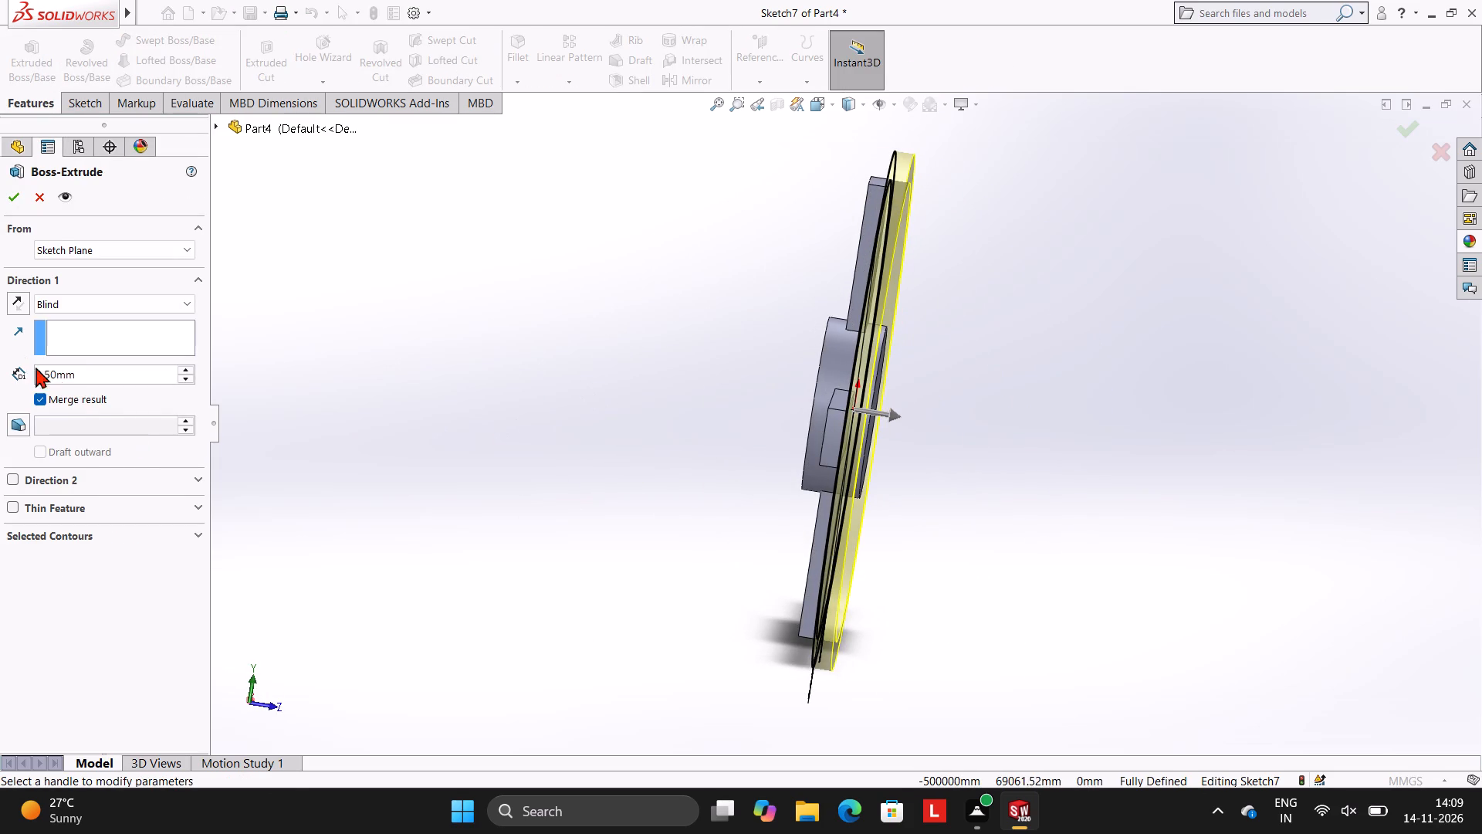
{"action": "left_click", "coordinate": [20, 304]}
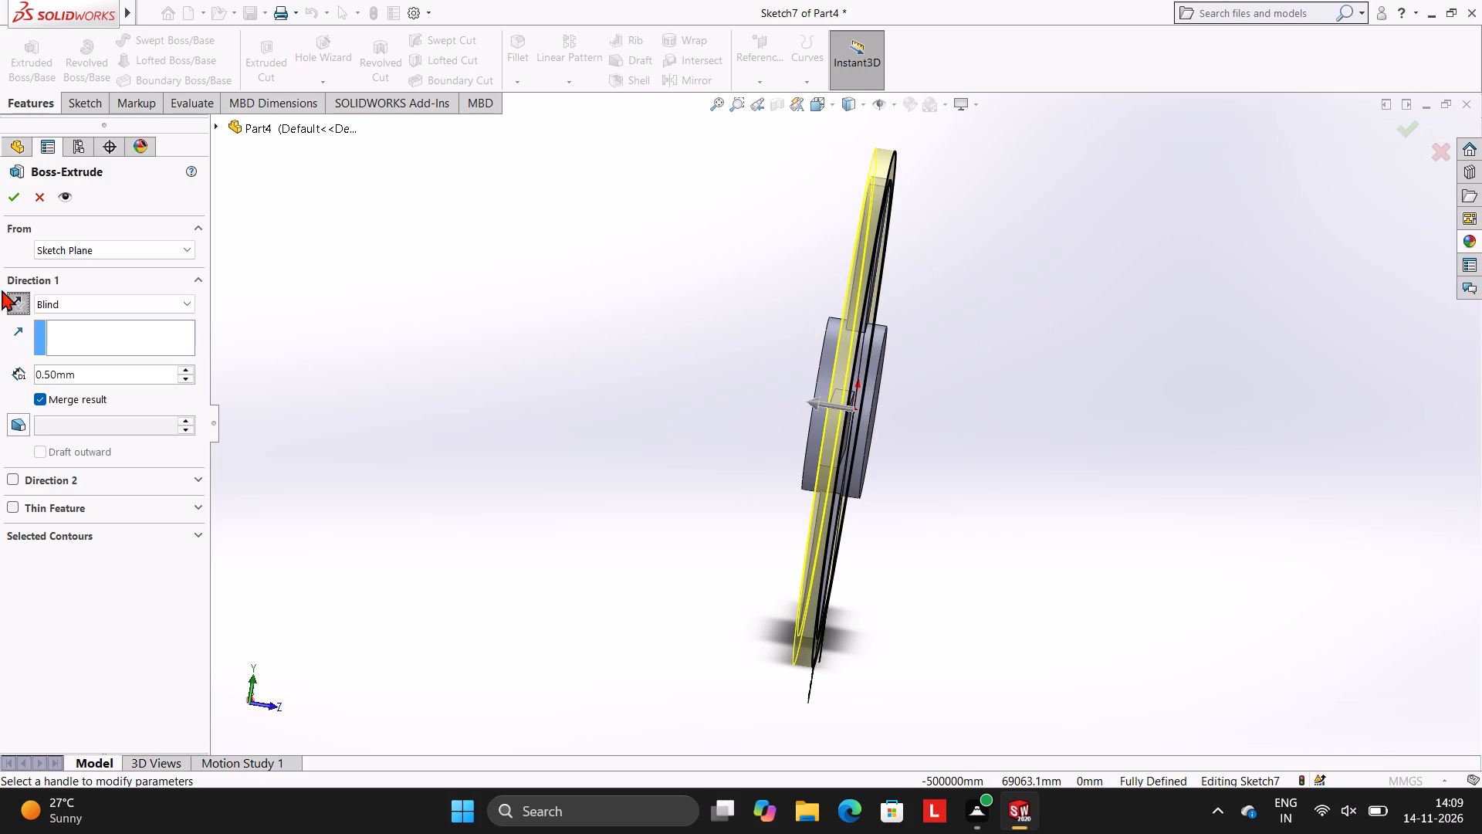
{"action": "left_click", "coordinate": [10, 192]}
{"action": "left_click", "coordinate": [492, 302]}
Inspect the wheel from several angles, checking how the rim lines up with the arms and hub.
{"action": "middle_click_drag", "start_coordinate": [587, 324], "coordinate": [572, 319]}
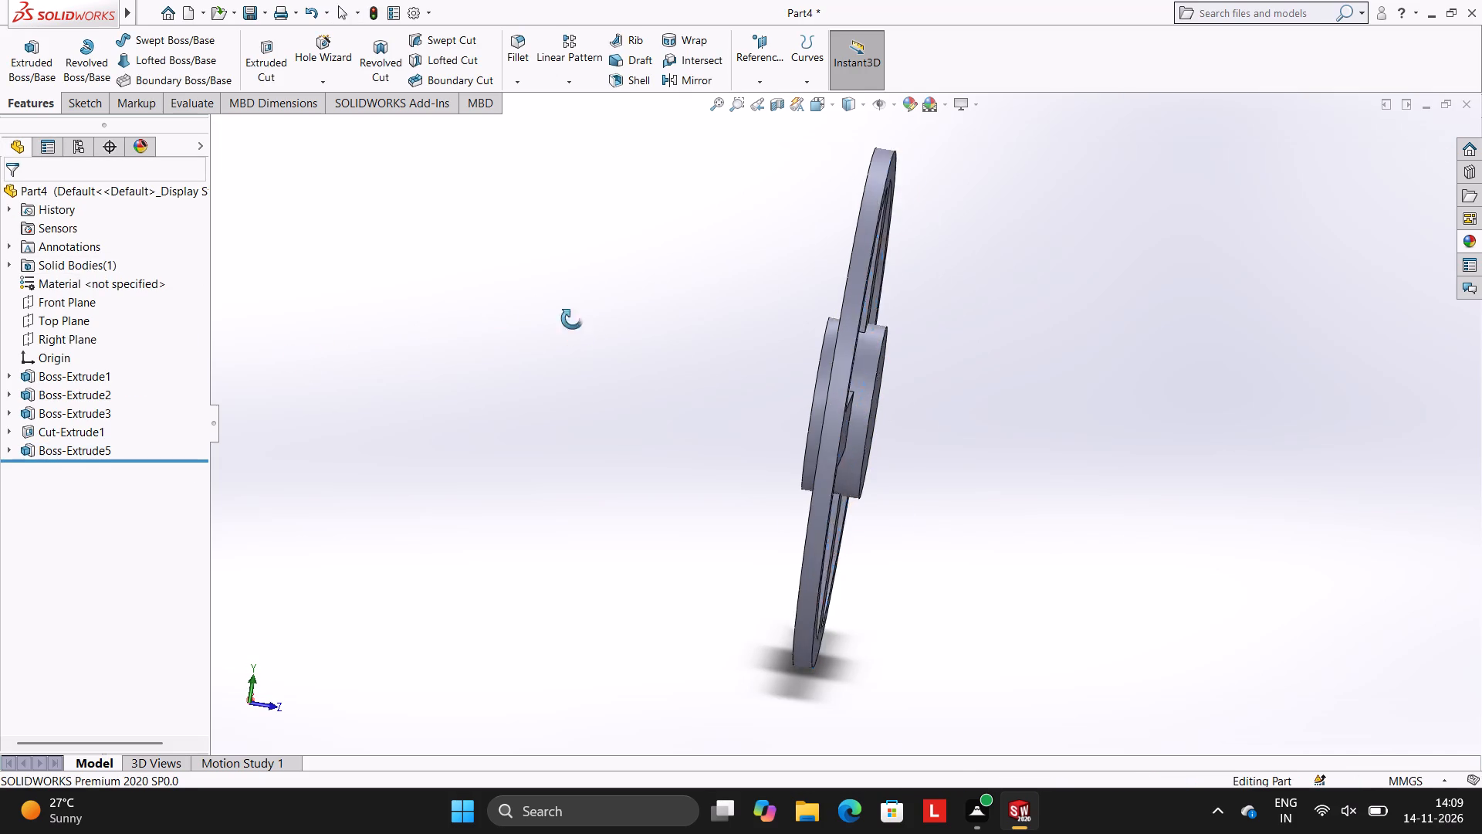
{"action": "middle_click_drag", "start_coordinate": [572, 319], "coordinate": [516, 295]}
{"action": "middle_click_drag", "start_coordinate": [564, 329], "coordinate": [541, 307]}
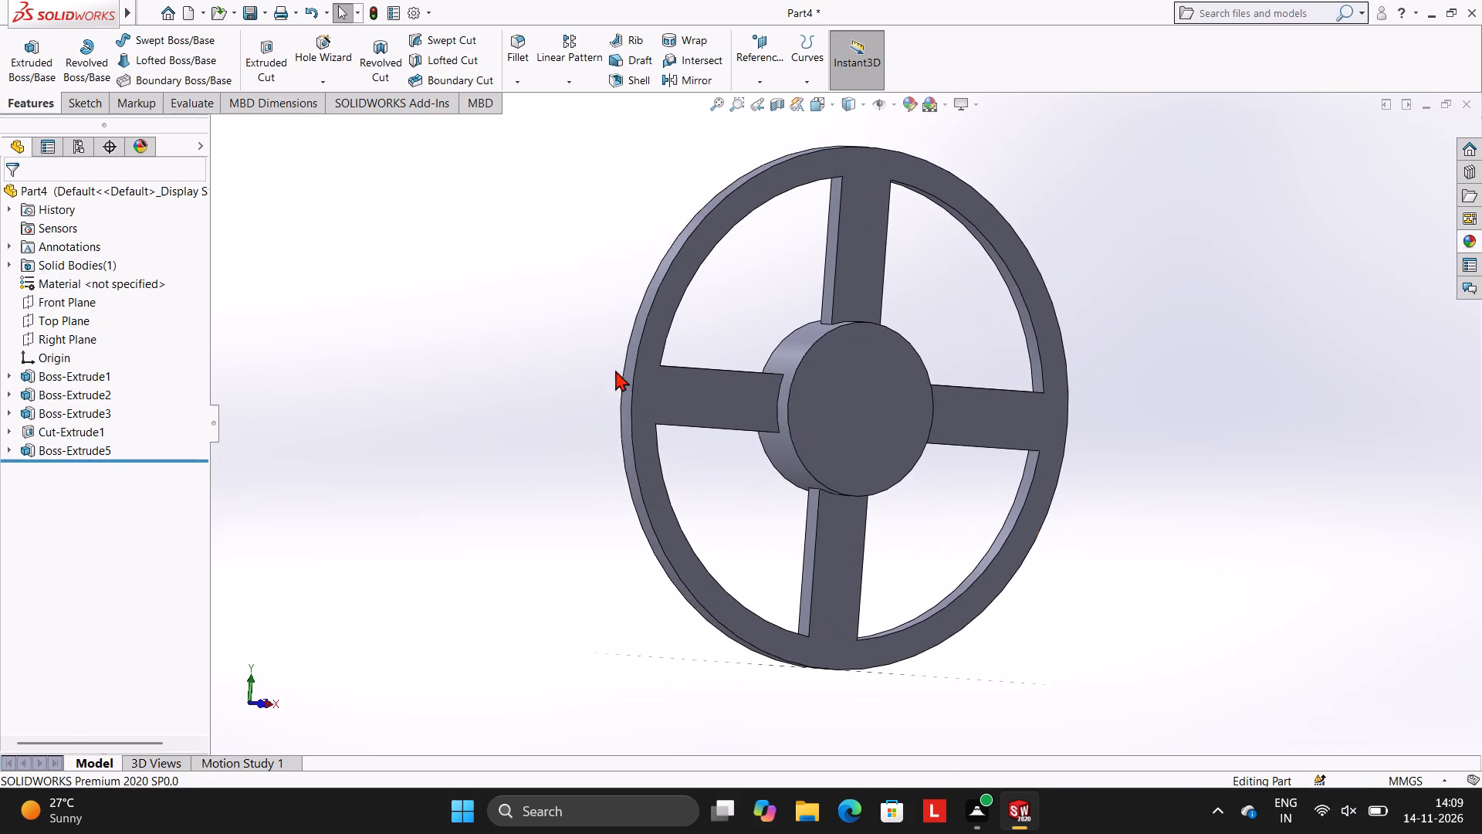
{"action": "middle_click_drag", "start_coordinate": [980, 431], "coordinate": [930, 334]}
{"action": "middle_click_drag", "start_coordinate": [1074, 481], "coordinate": [1122, 330]}
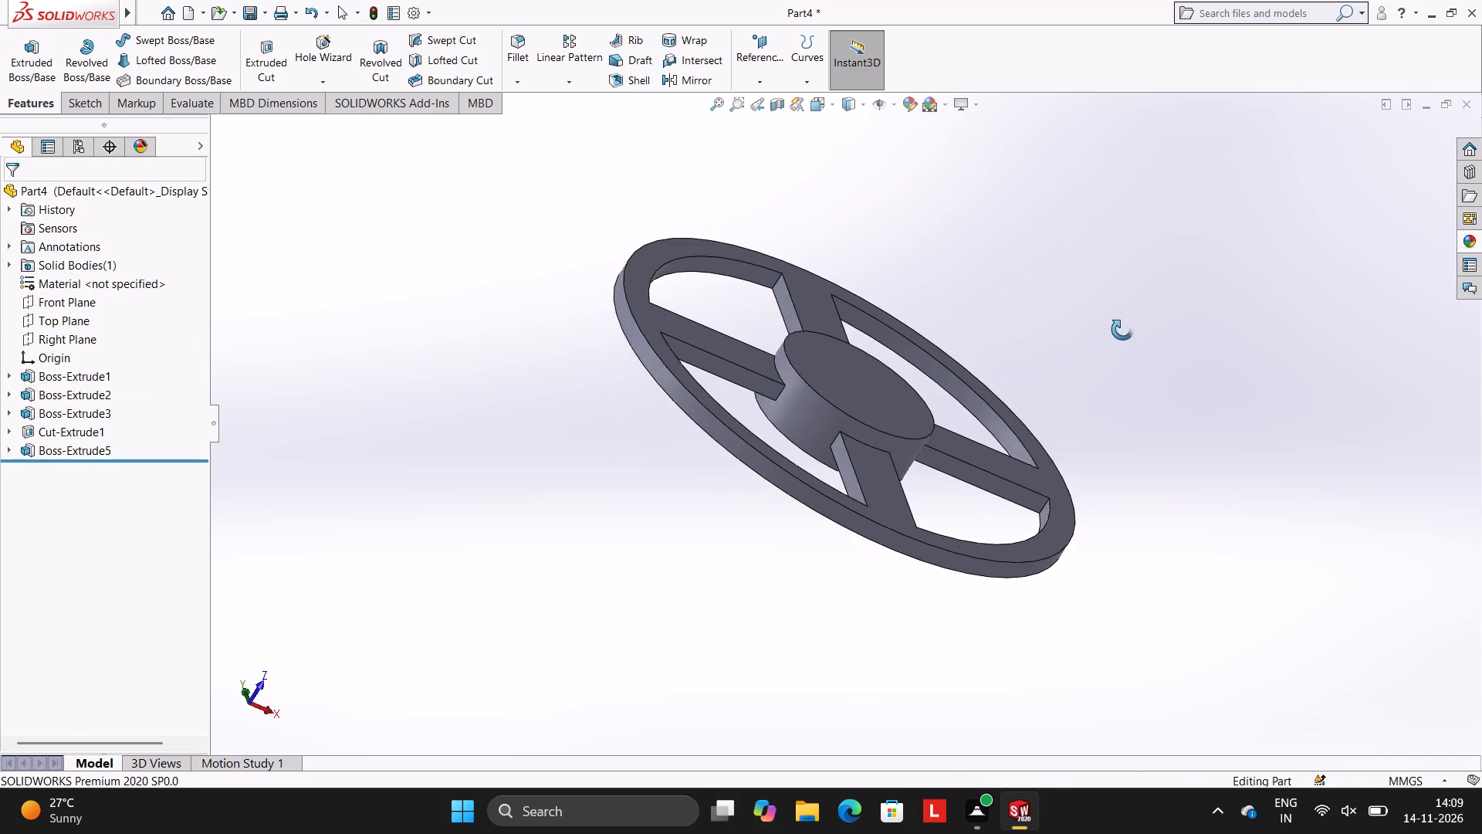
{"action": "middle_click_drag", "start_coordinate": [1122, 330], "coordinate": [1095, 316]}
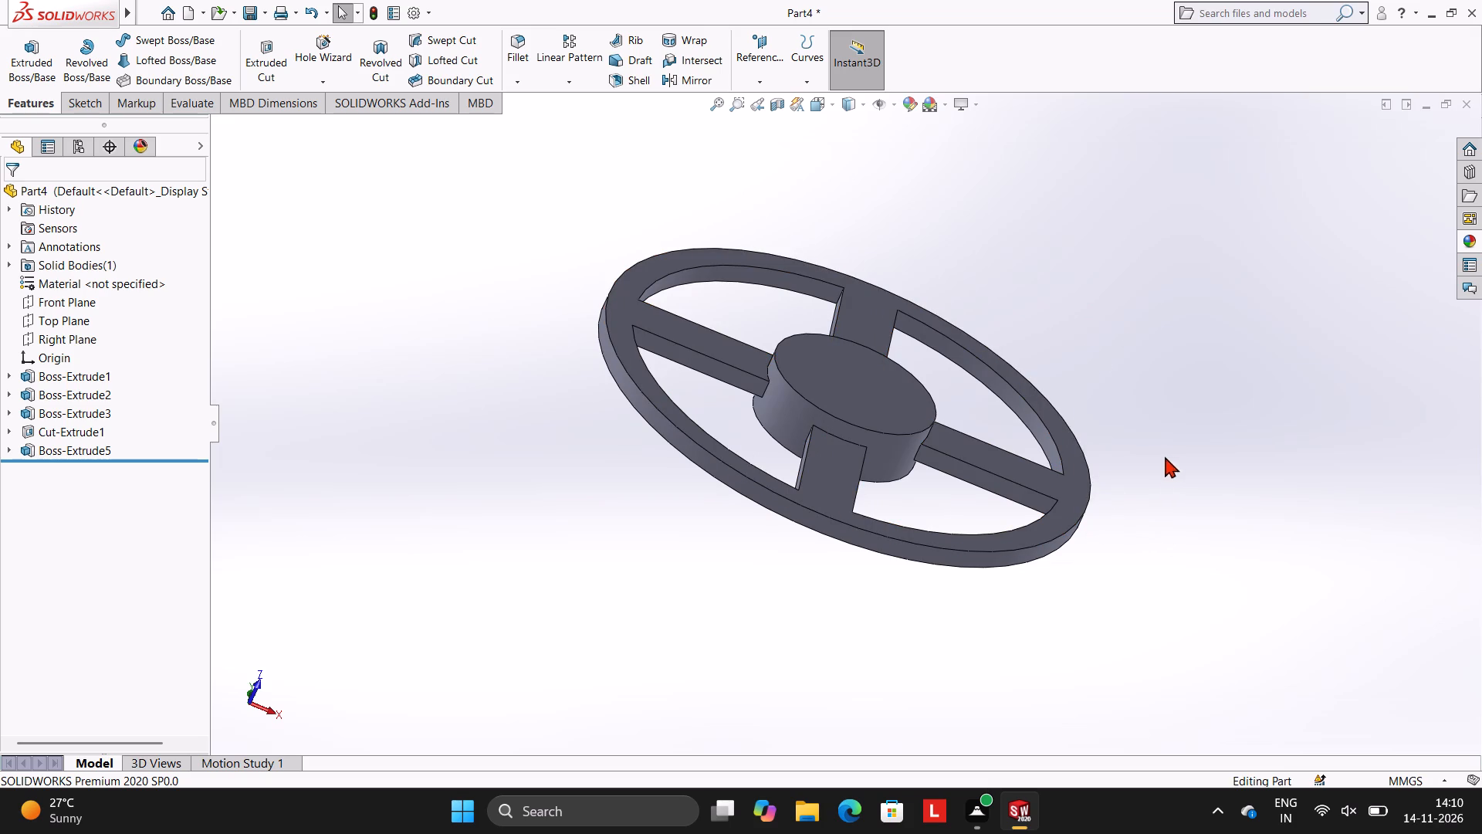
{"action": "middle_click_drag", "start_coordinate": [1179, 421], "coordinate": [974, 525]}
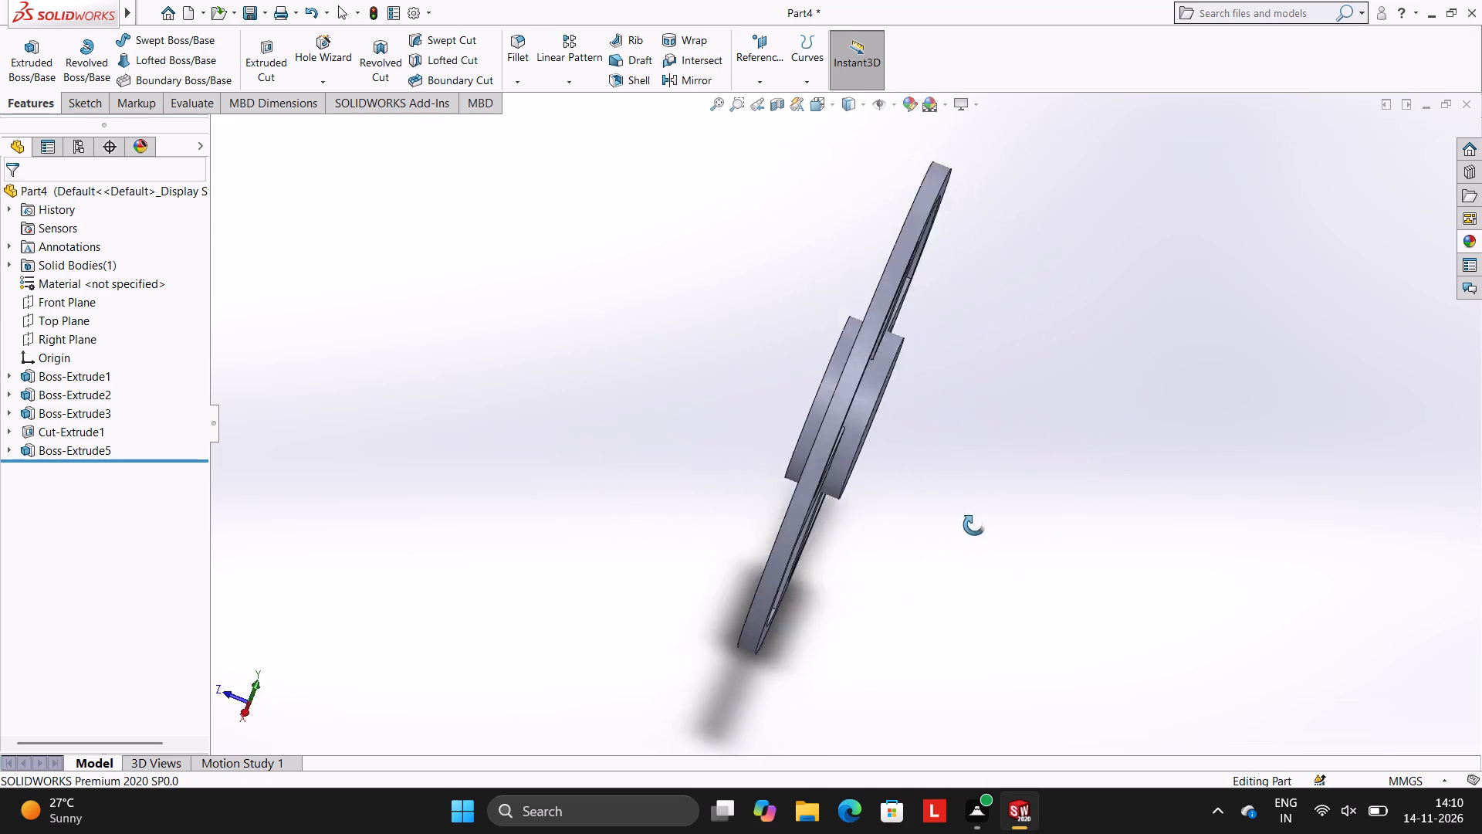
{"action": "middle_click_drag", "start_coordinate": [974, 525], "coordinate": [1115, 542]}
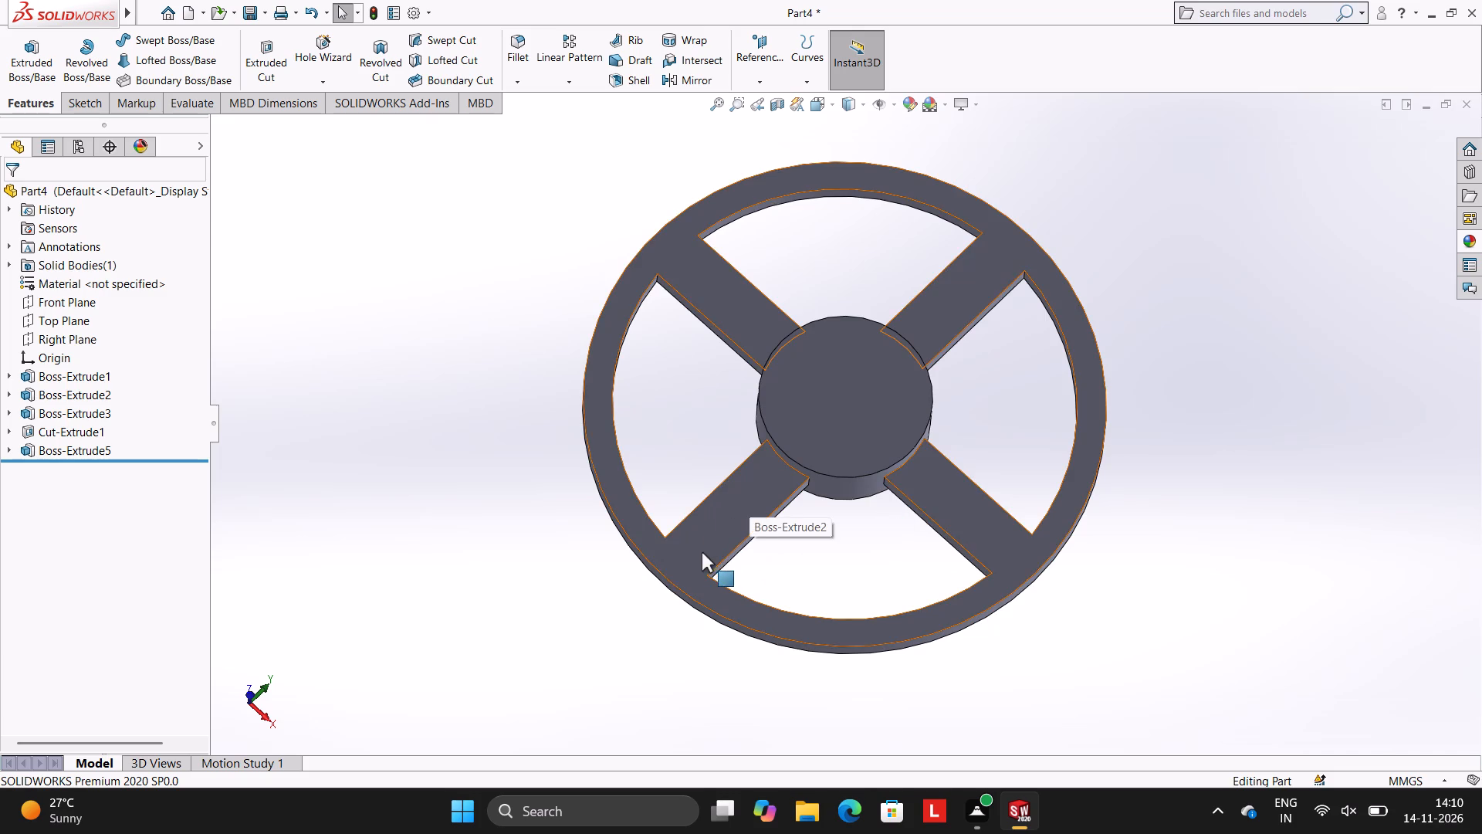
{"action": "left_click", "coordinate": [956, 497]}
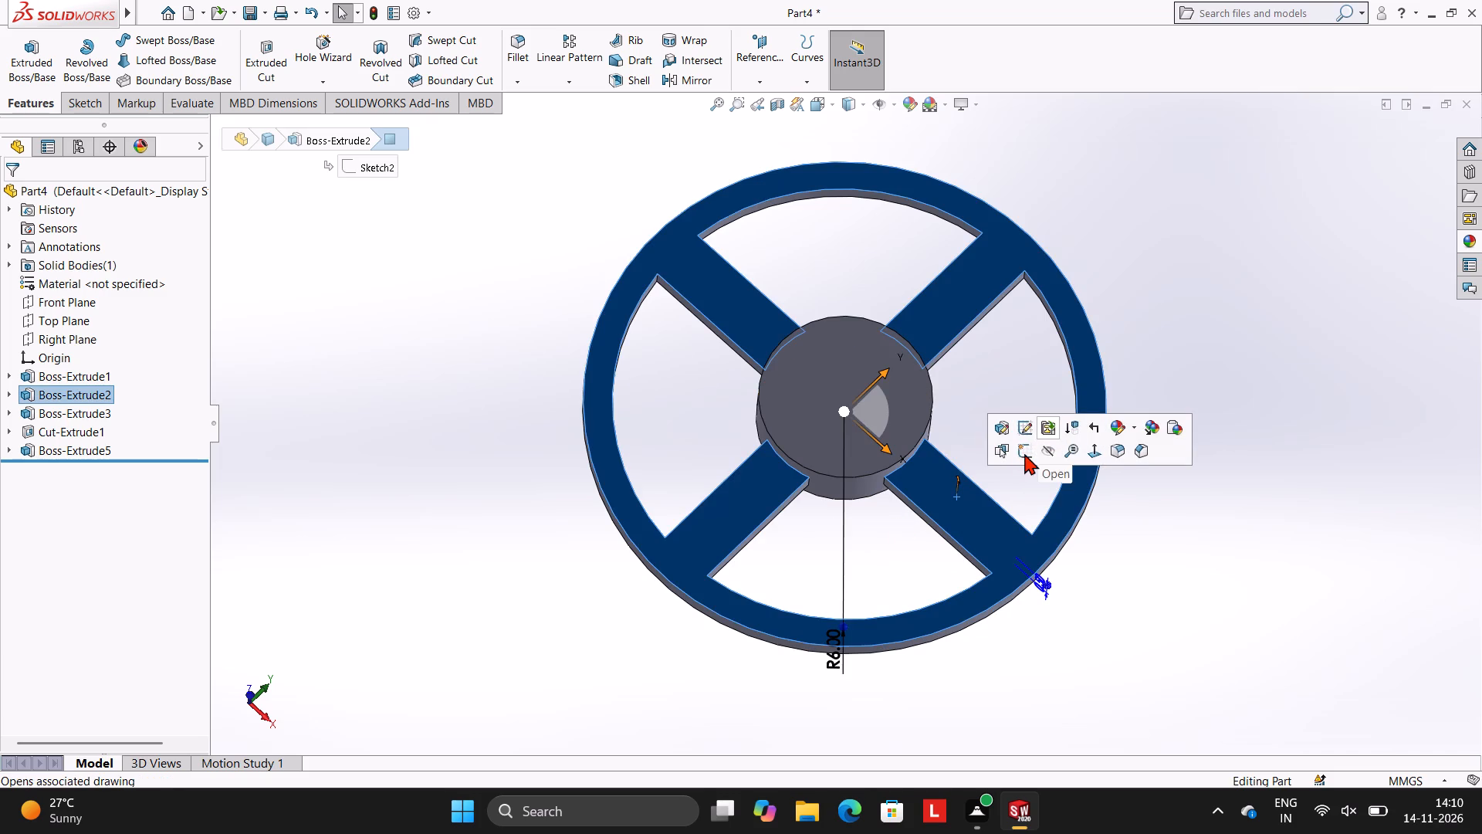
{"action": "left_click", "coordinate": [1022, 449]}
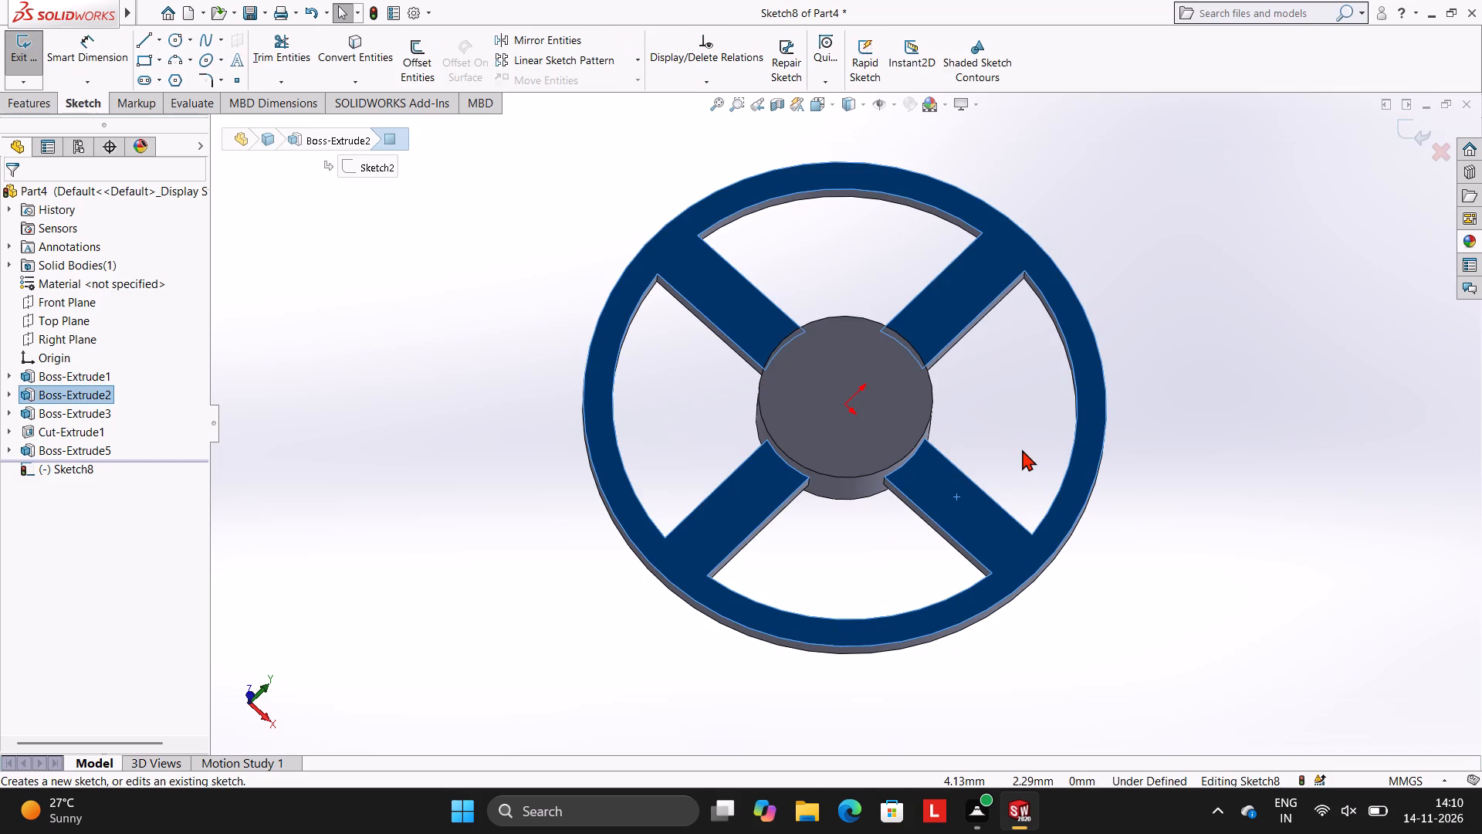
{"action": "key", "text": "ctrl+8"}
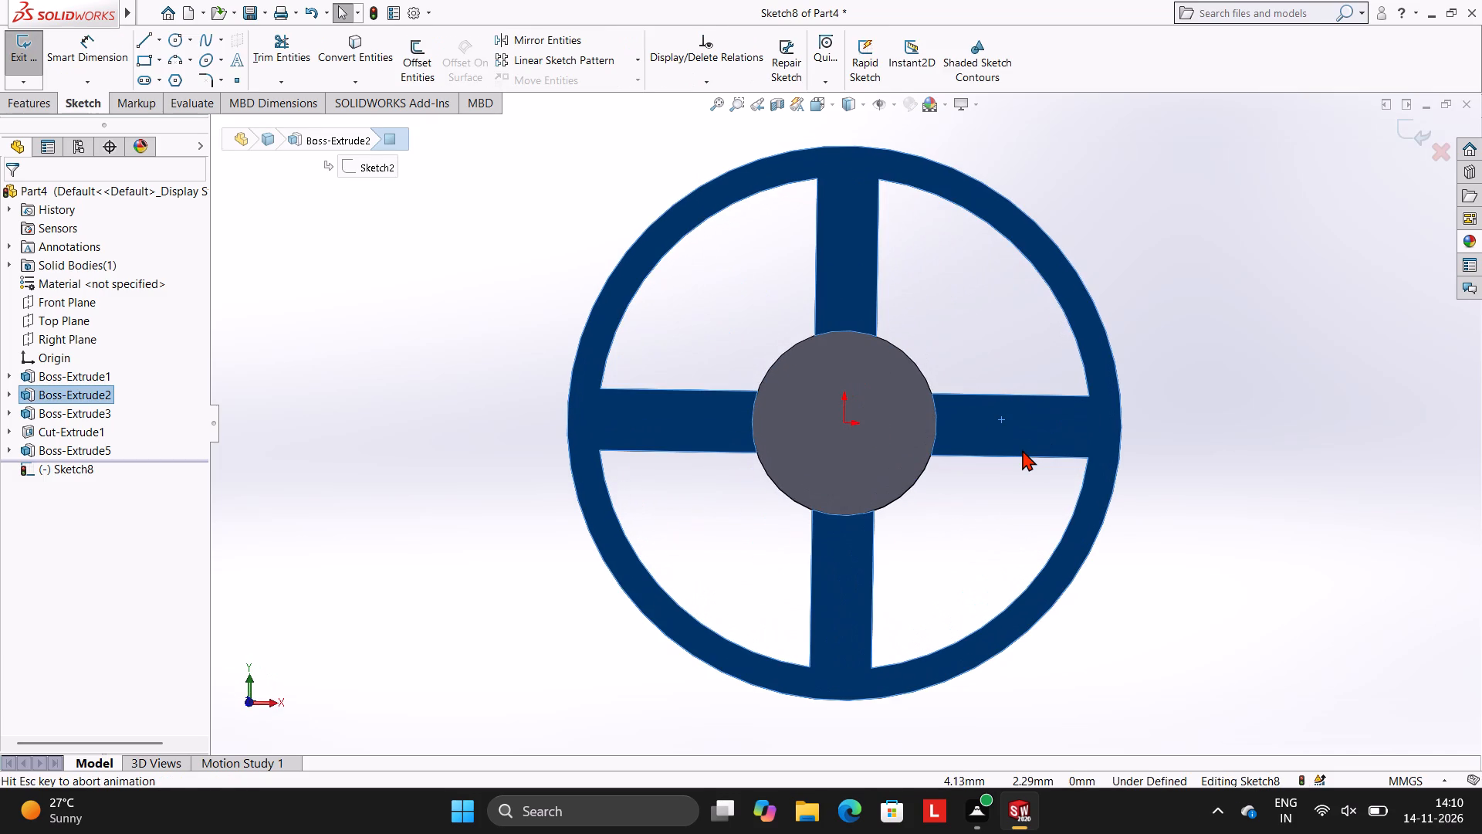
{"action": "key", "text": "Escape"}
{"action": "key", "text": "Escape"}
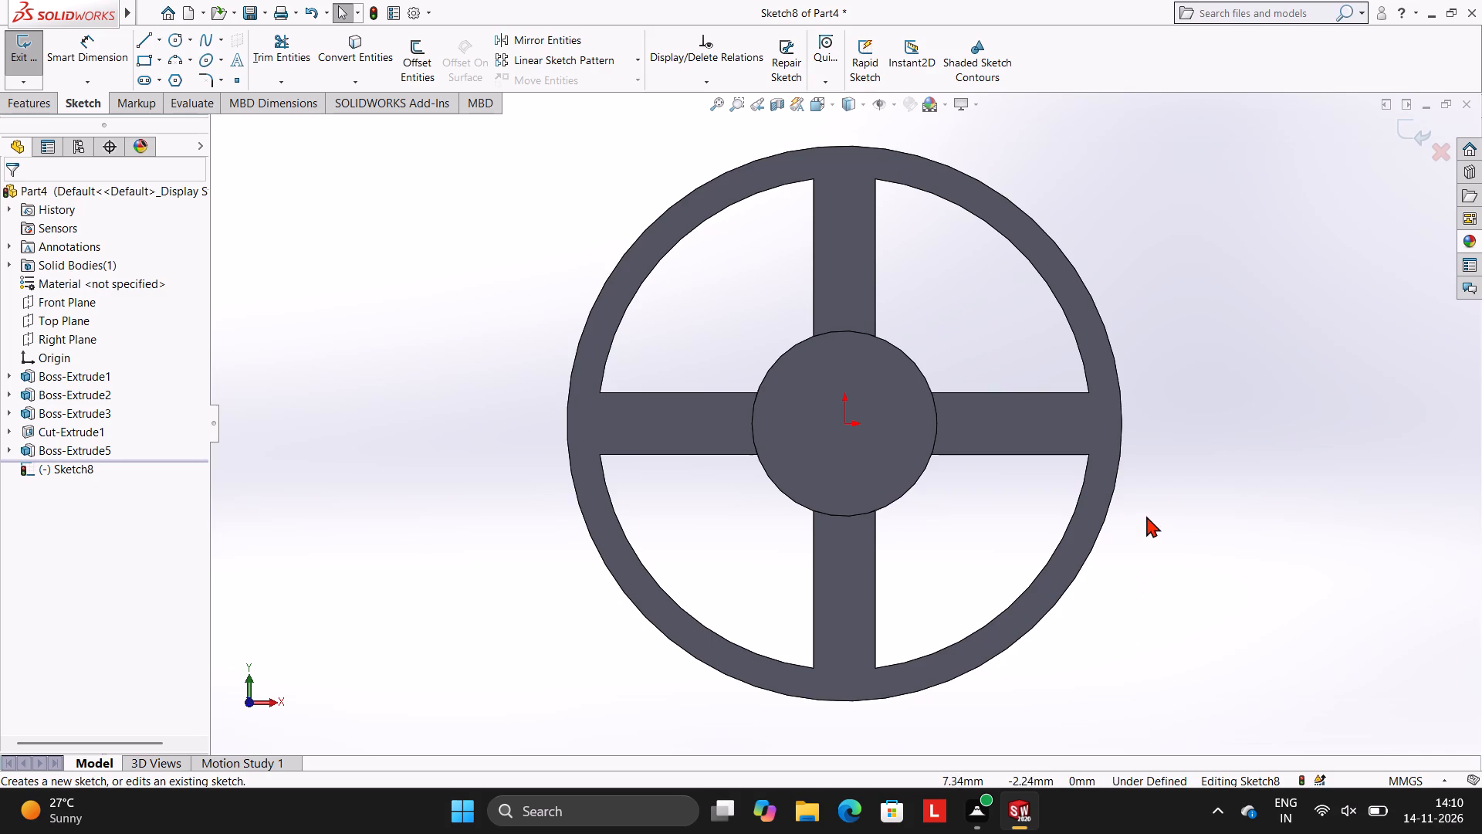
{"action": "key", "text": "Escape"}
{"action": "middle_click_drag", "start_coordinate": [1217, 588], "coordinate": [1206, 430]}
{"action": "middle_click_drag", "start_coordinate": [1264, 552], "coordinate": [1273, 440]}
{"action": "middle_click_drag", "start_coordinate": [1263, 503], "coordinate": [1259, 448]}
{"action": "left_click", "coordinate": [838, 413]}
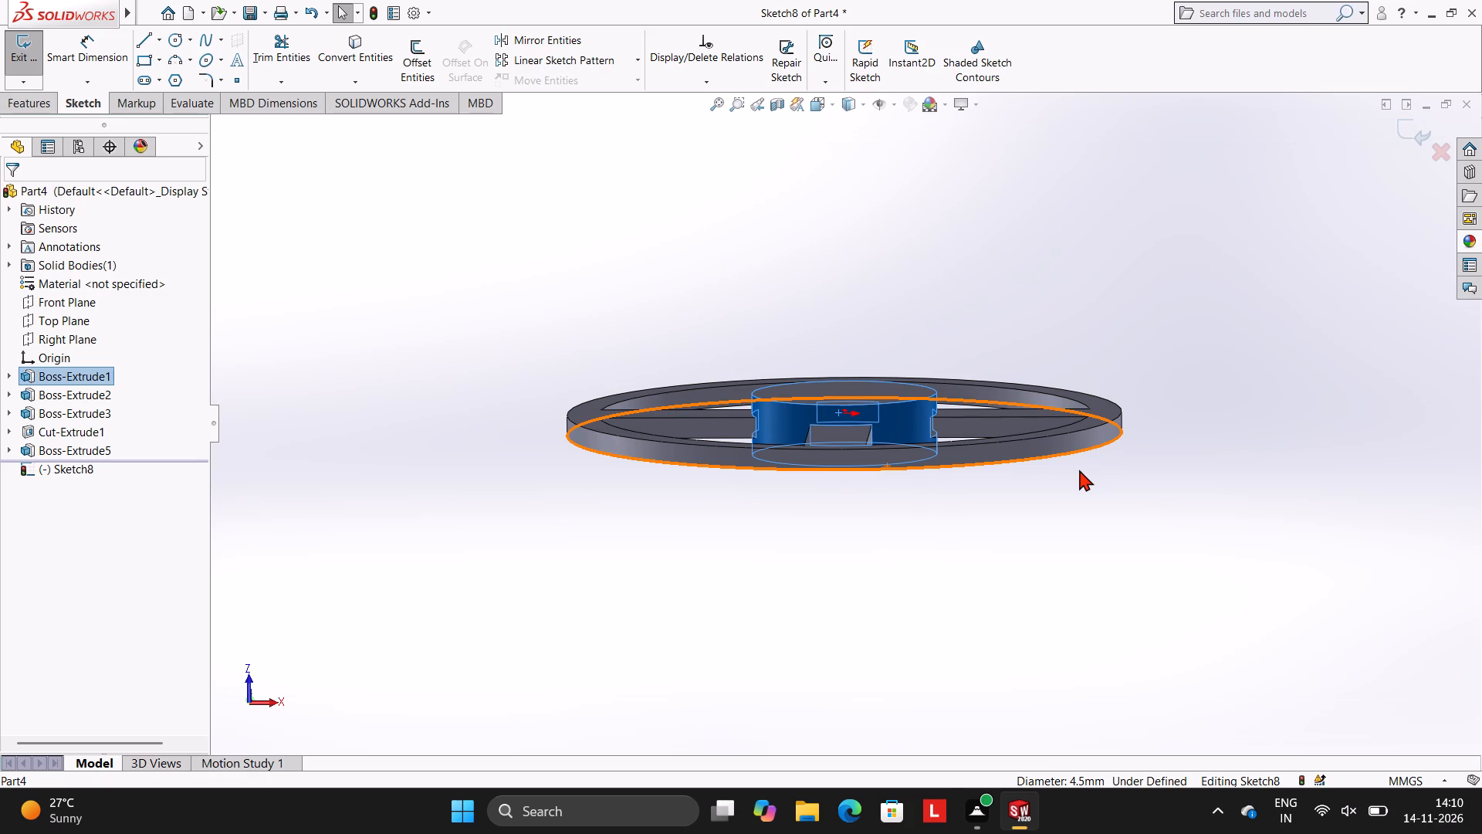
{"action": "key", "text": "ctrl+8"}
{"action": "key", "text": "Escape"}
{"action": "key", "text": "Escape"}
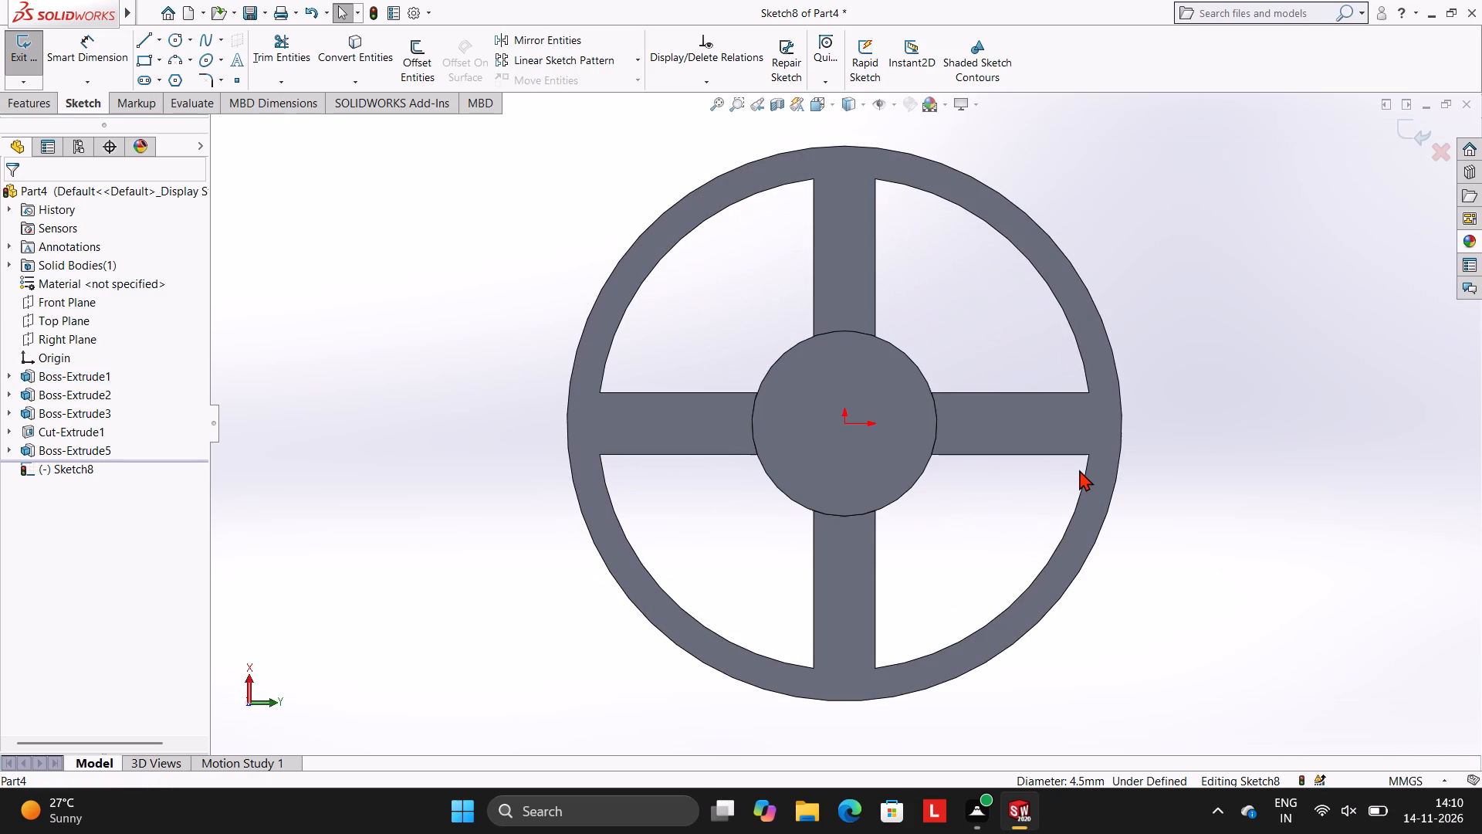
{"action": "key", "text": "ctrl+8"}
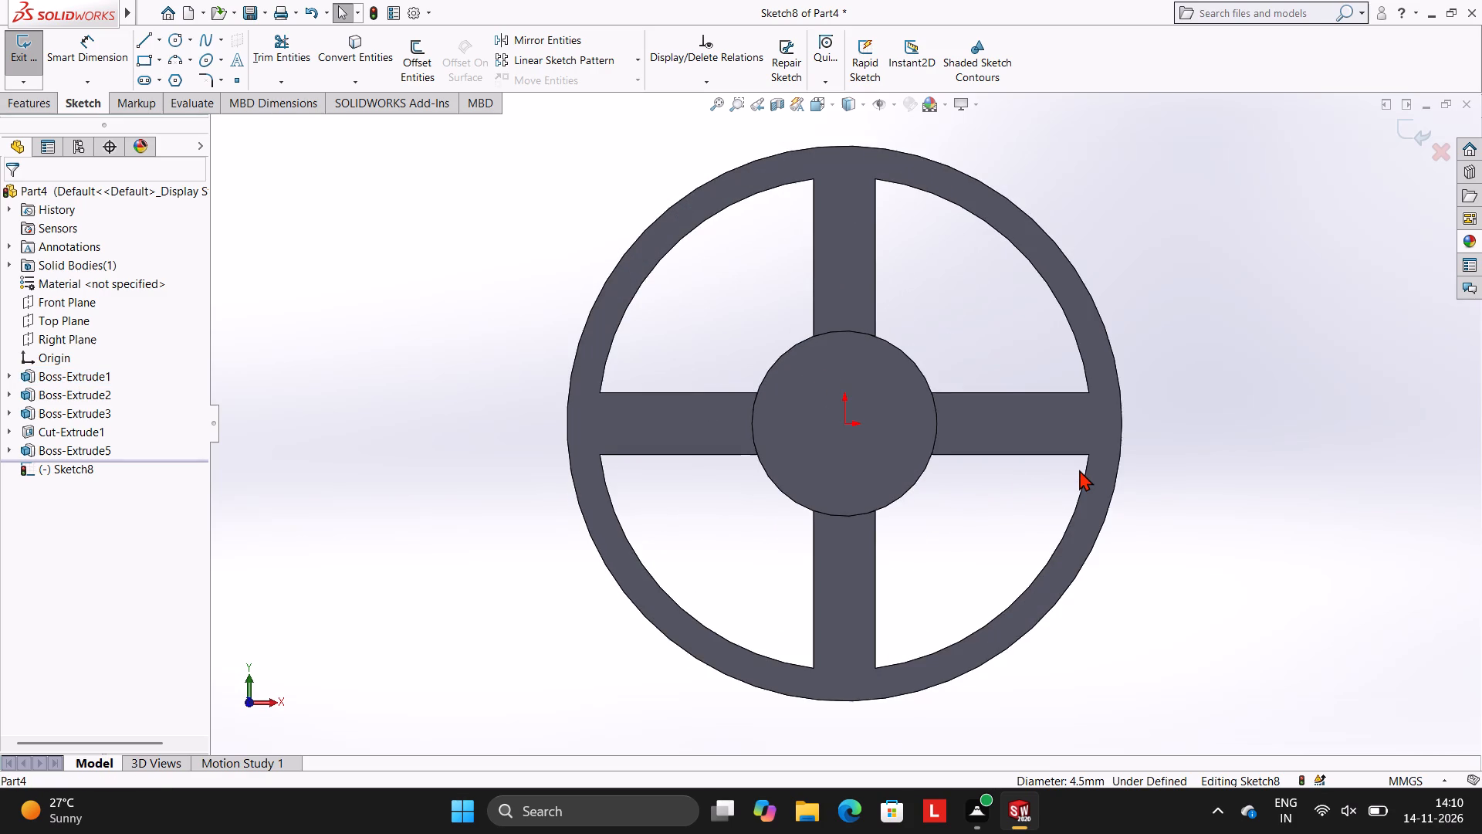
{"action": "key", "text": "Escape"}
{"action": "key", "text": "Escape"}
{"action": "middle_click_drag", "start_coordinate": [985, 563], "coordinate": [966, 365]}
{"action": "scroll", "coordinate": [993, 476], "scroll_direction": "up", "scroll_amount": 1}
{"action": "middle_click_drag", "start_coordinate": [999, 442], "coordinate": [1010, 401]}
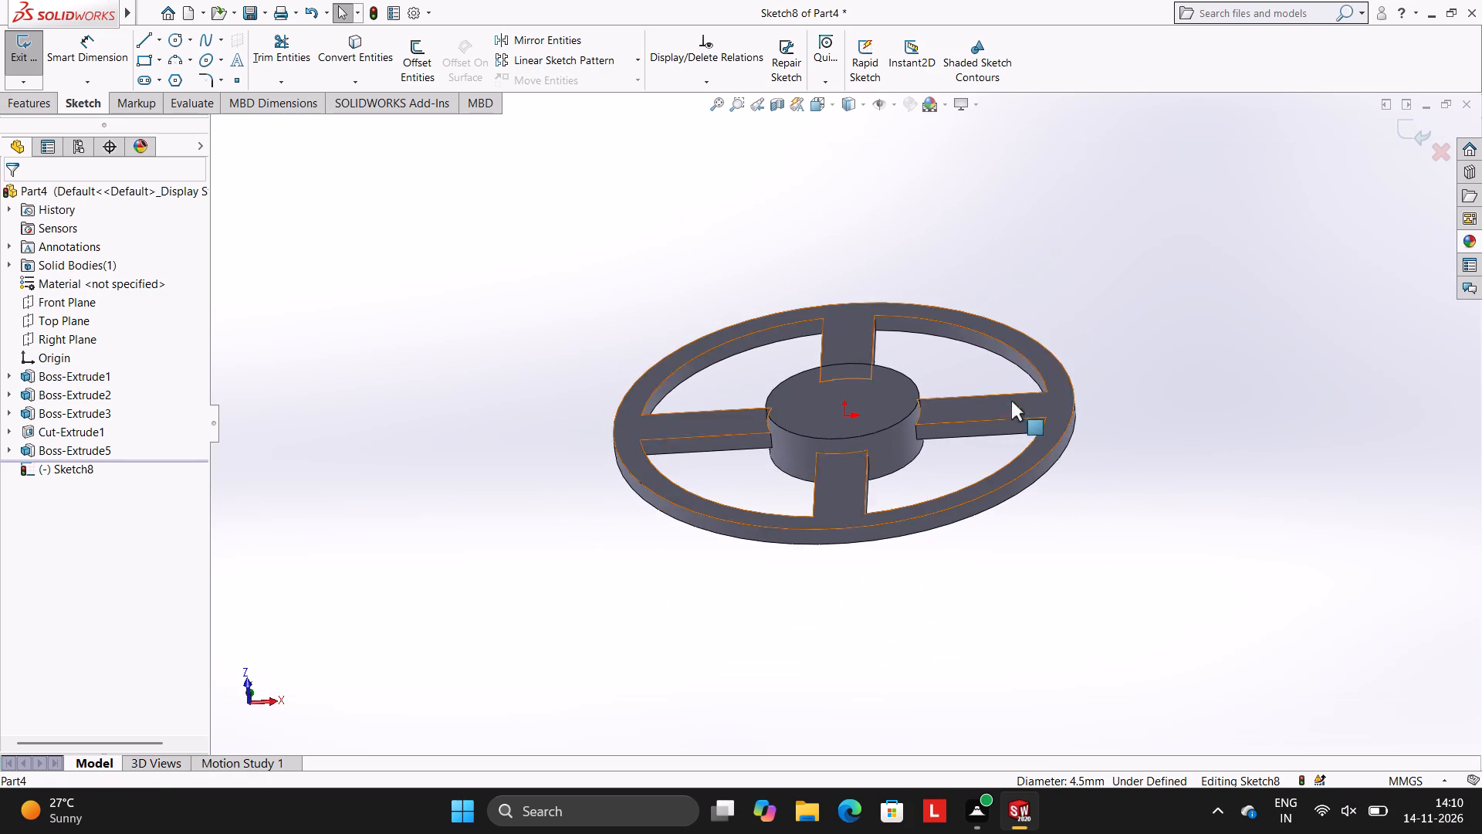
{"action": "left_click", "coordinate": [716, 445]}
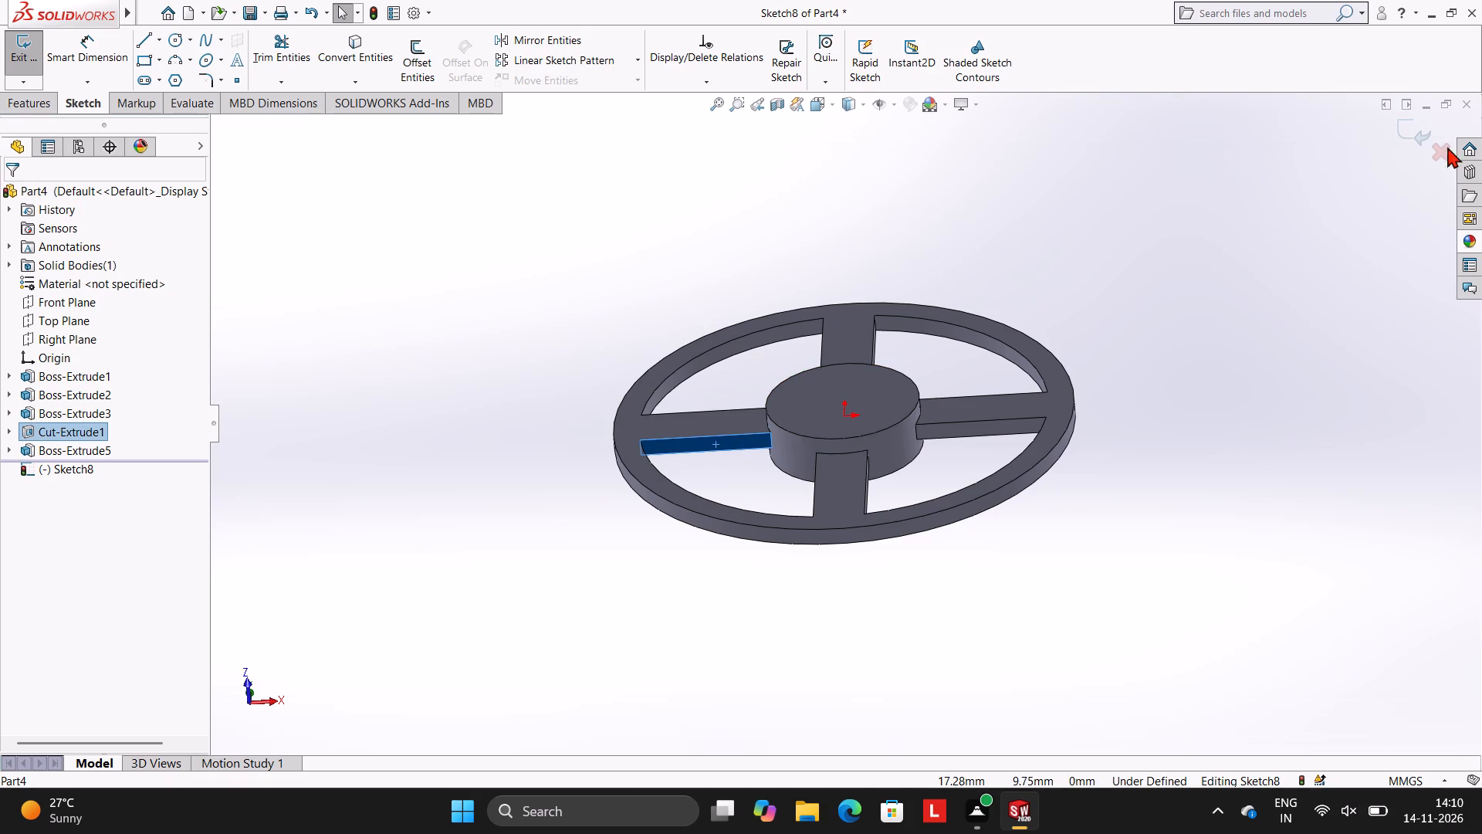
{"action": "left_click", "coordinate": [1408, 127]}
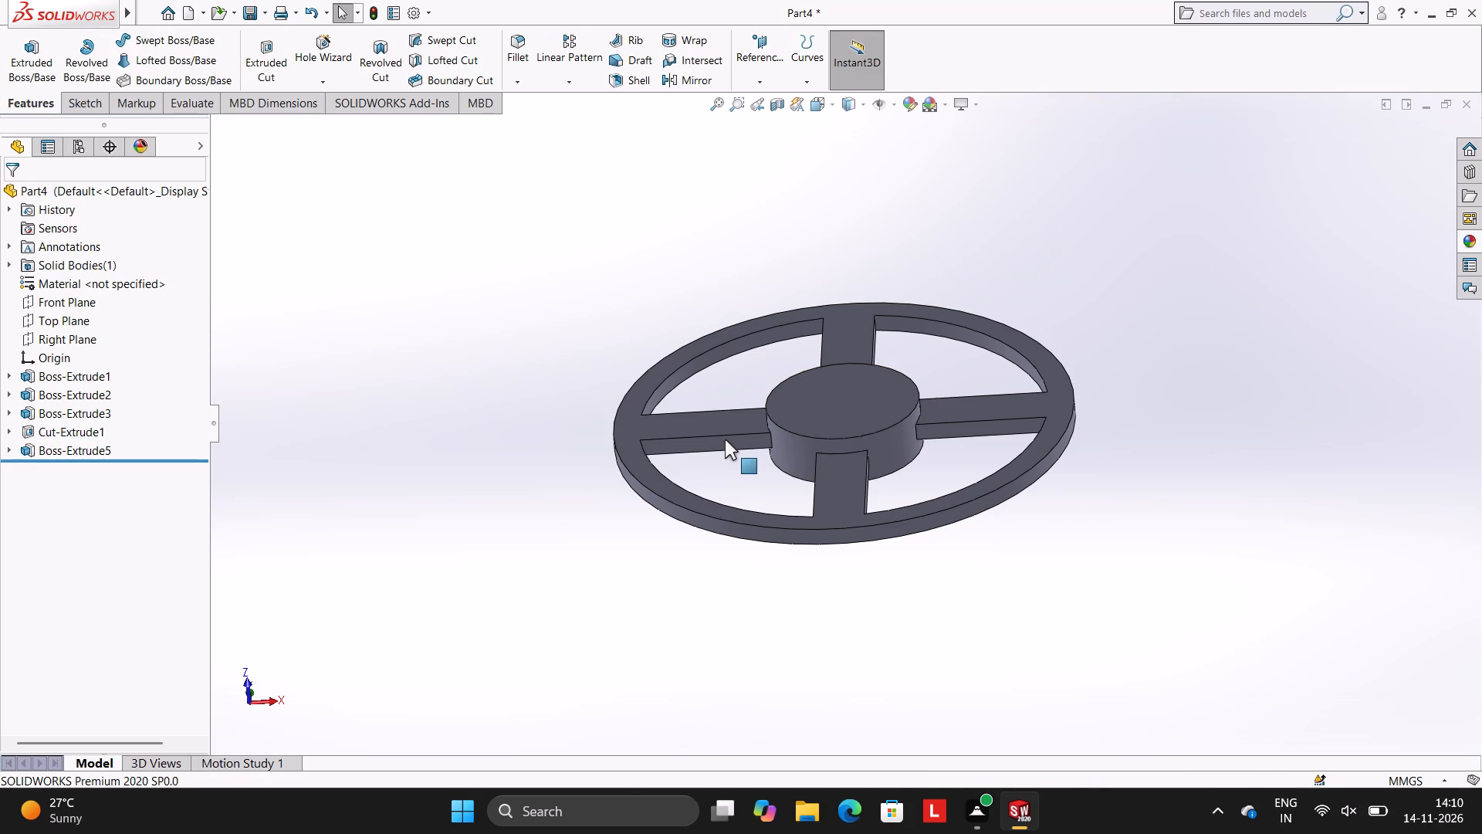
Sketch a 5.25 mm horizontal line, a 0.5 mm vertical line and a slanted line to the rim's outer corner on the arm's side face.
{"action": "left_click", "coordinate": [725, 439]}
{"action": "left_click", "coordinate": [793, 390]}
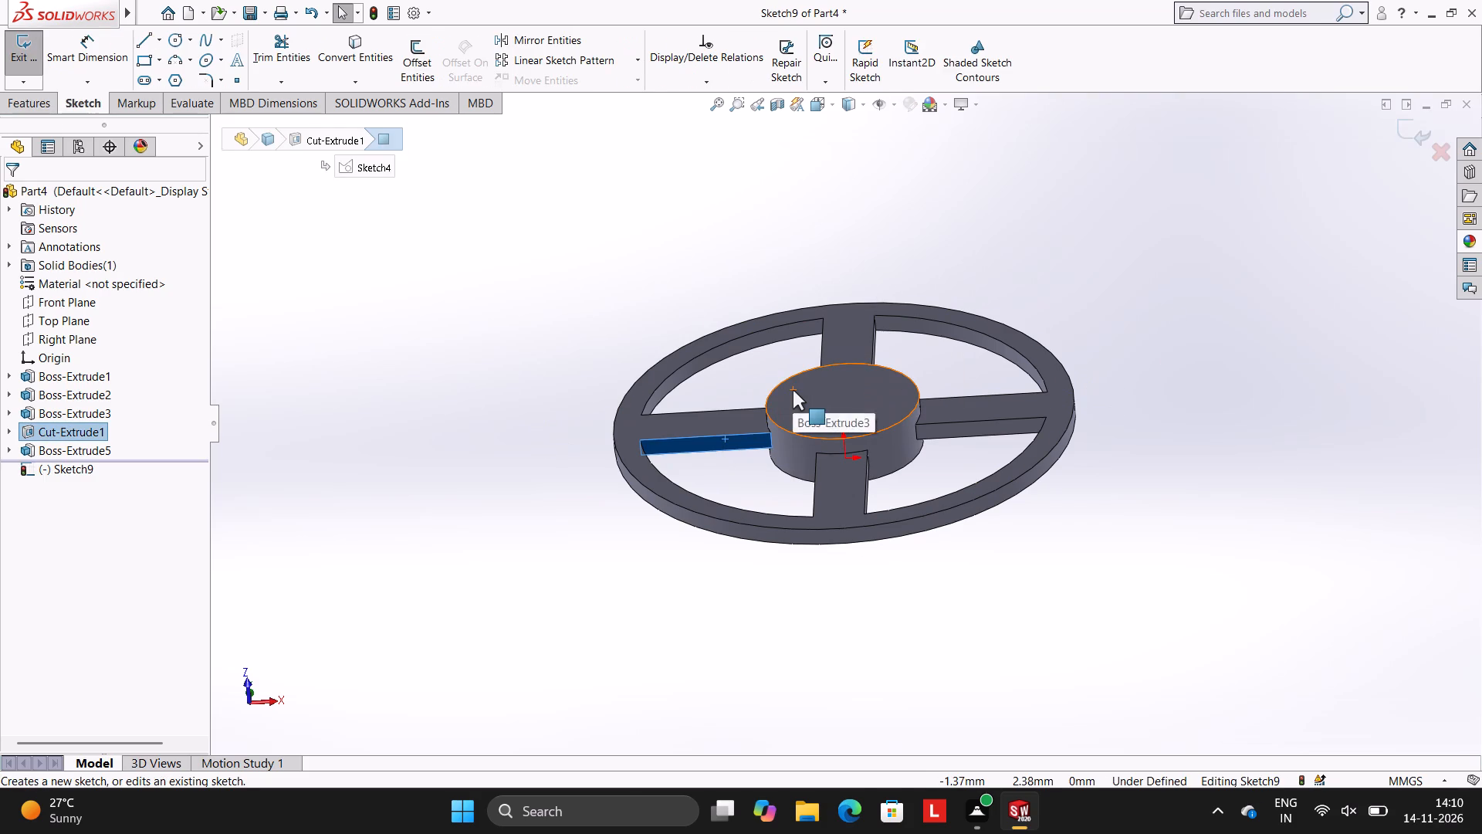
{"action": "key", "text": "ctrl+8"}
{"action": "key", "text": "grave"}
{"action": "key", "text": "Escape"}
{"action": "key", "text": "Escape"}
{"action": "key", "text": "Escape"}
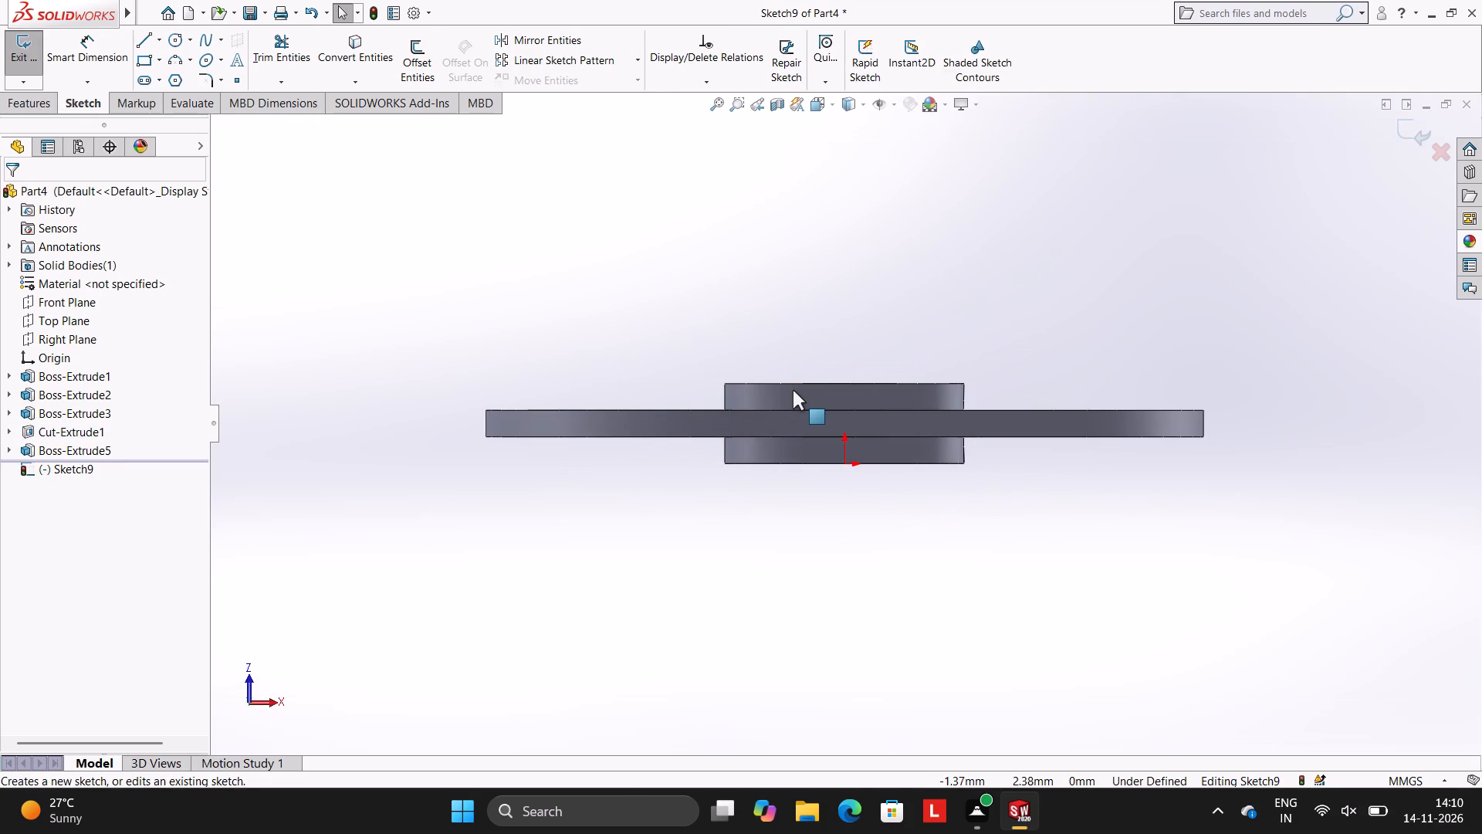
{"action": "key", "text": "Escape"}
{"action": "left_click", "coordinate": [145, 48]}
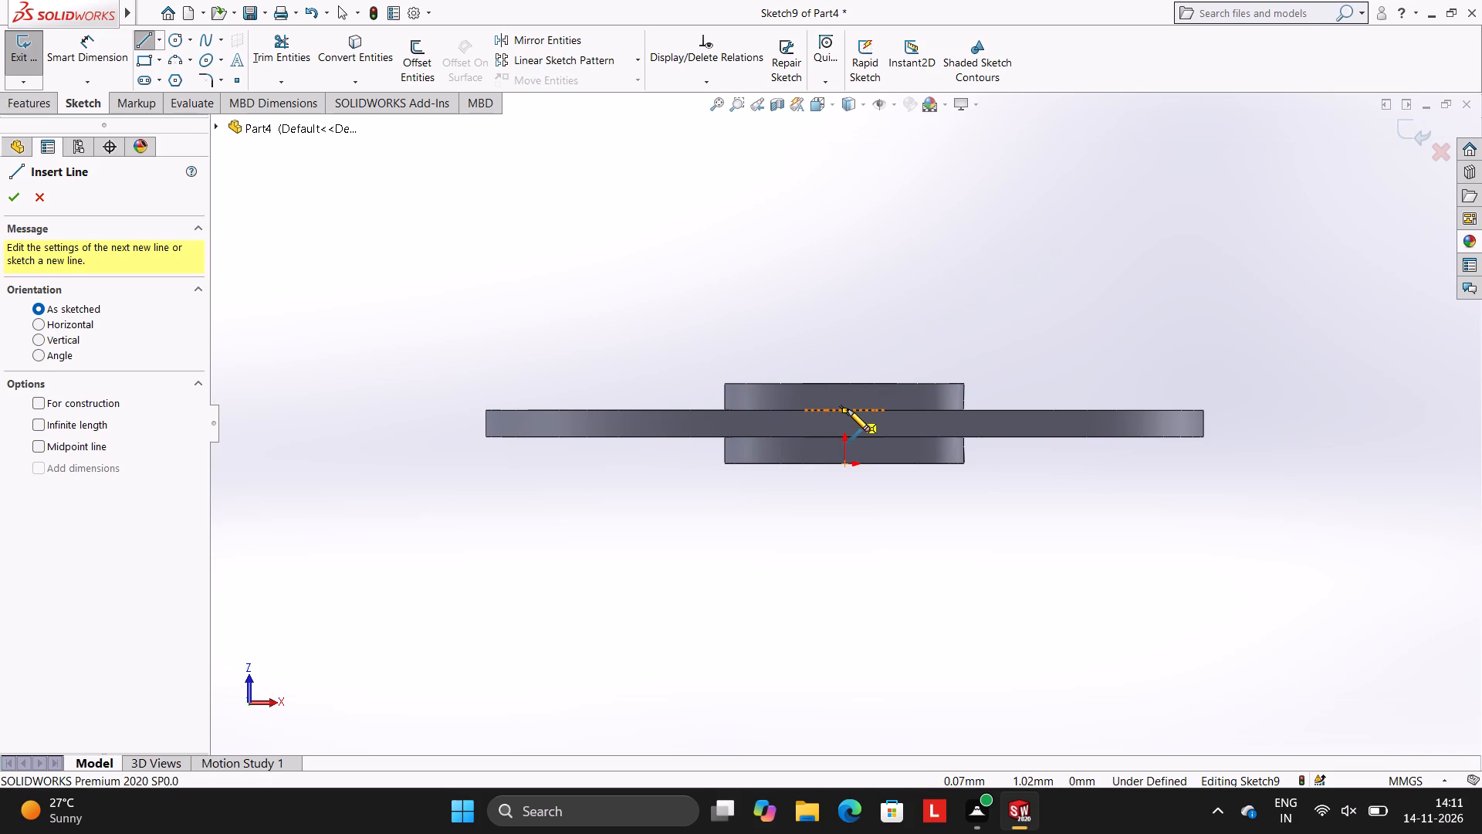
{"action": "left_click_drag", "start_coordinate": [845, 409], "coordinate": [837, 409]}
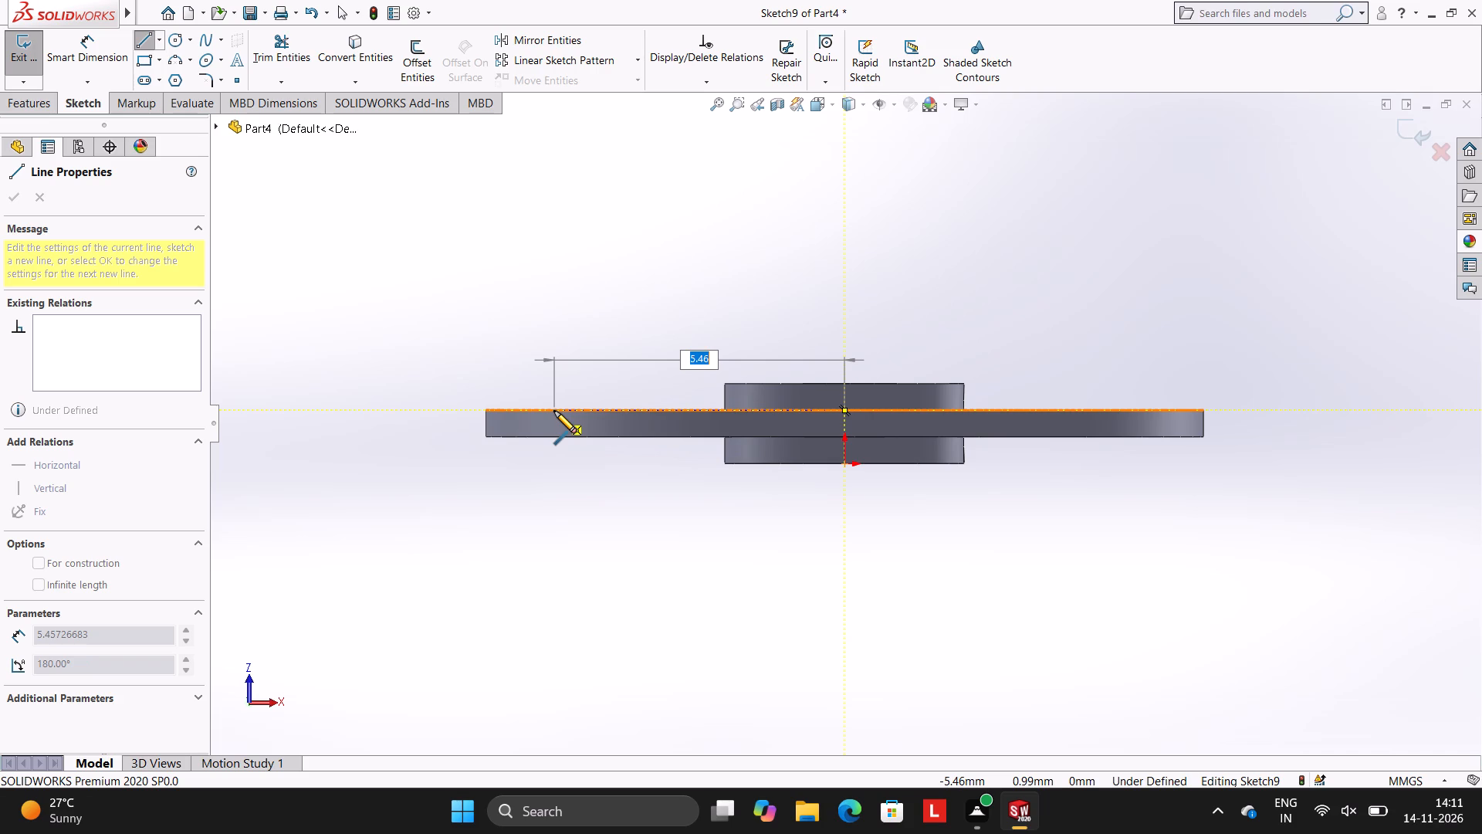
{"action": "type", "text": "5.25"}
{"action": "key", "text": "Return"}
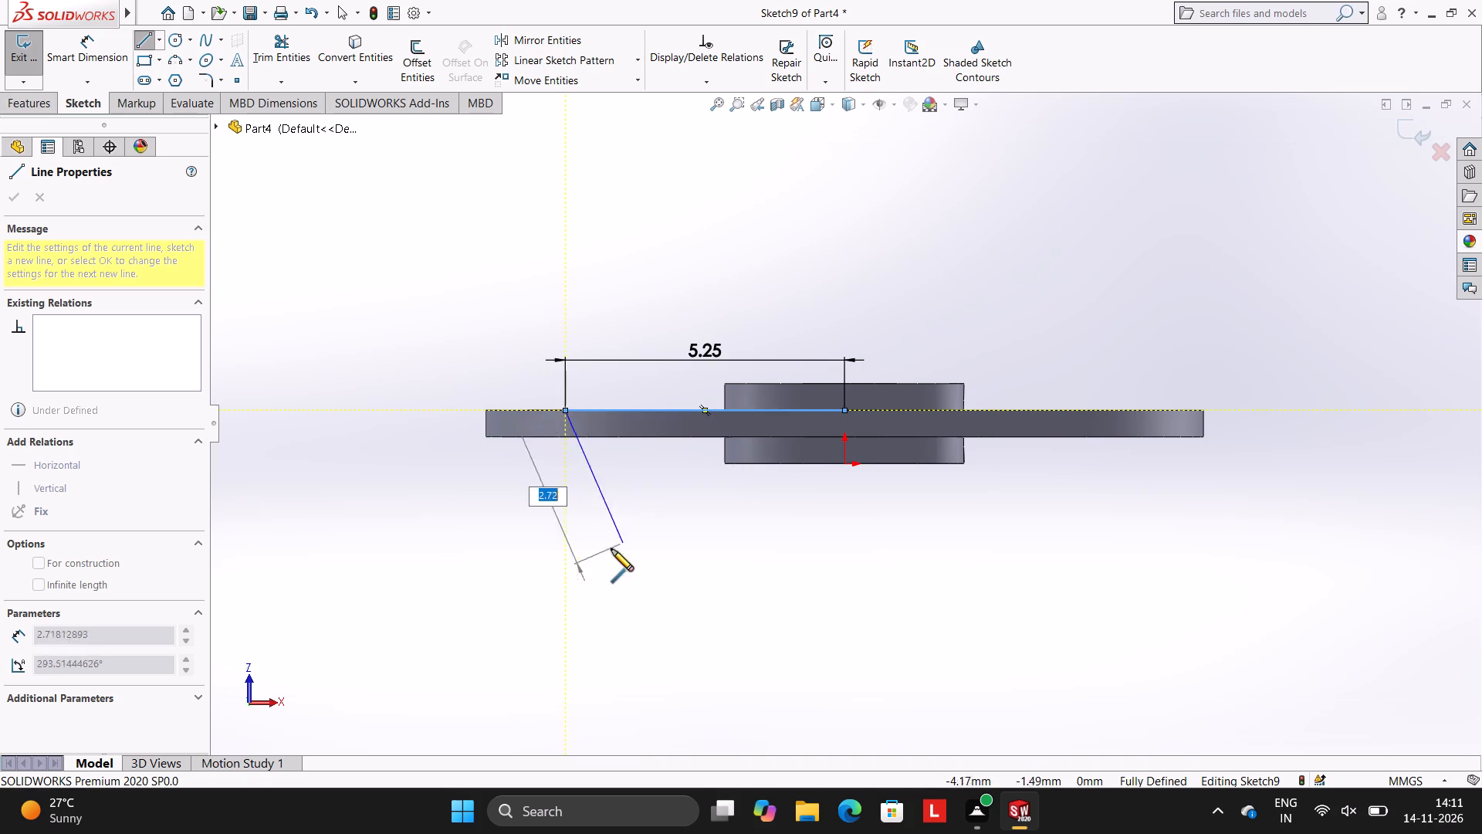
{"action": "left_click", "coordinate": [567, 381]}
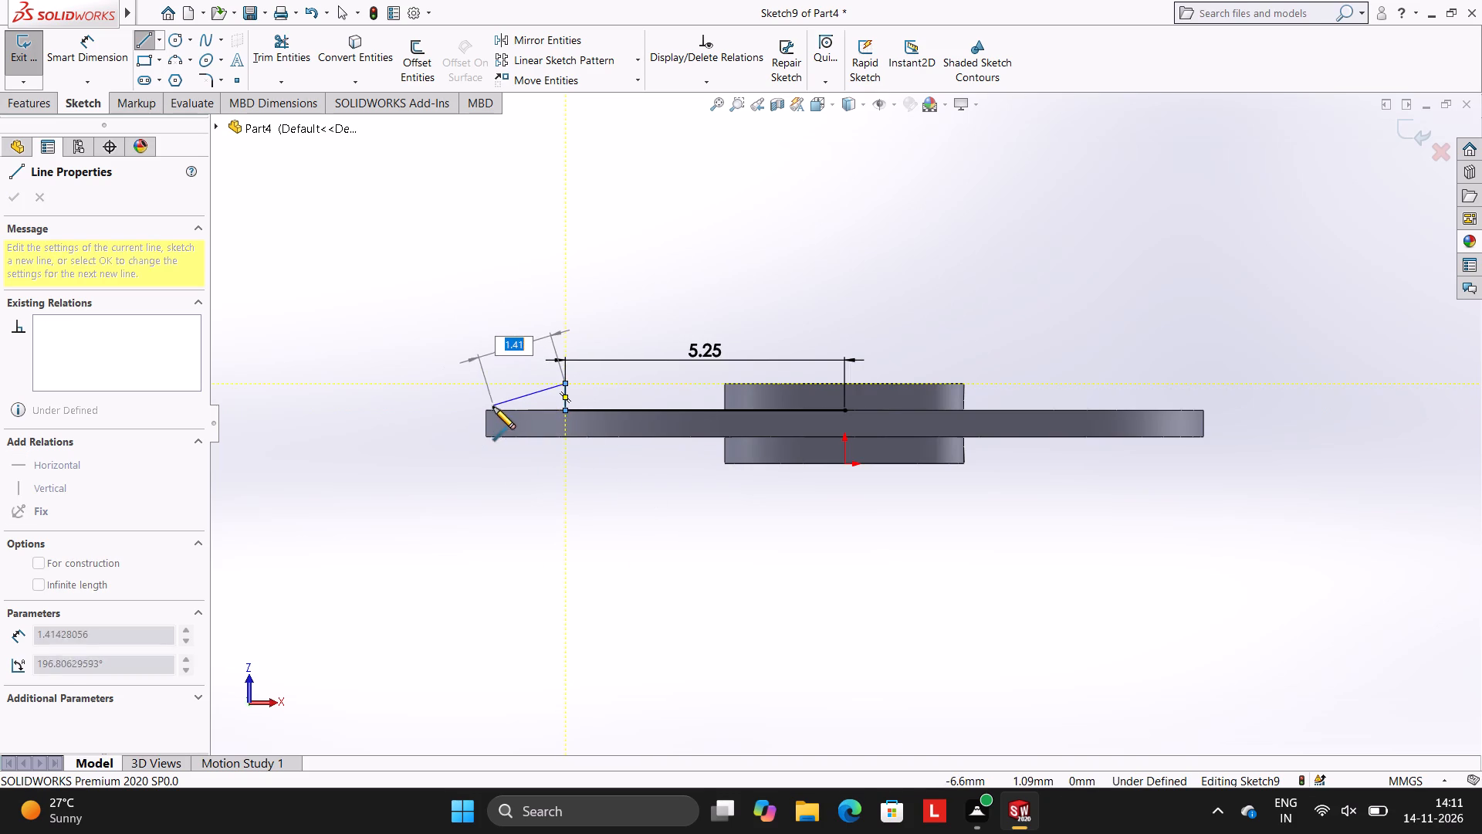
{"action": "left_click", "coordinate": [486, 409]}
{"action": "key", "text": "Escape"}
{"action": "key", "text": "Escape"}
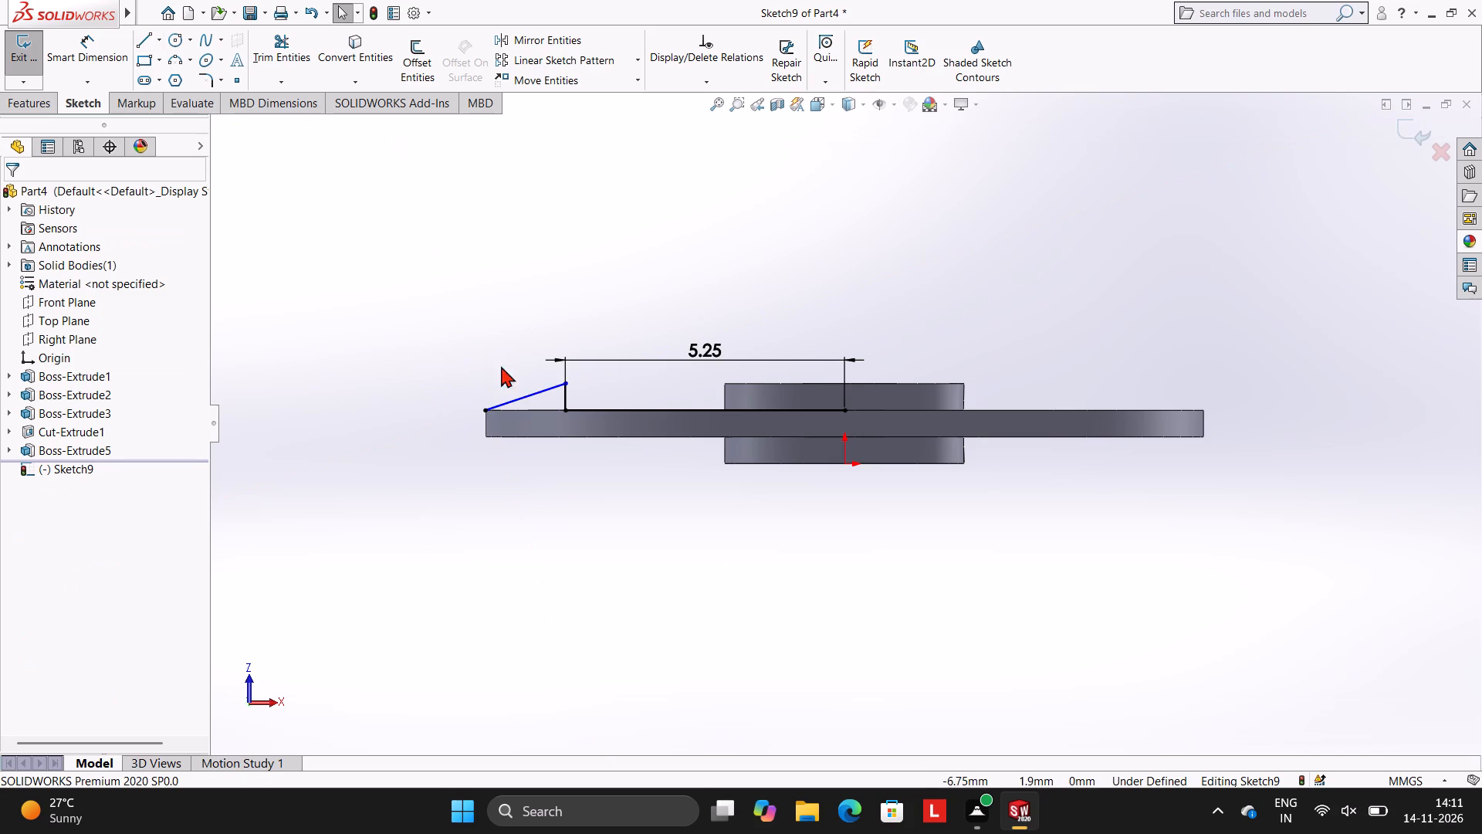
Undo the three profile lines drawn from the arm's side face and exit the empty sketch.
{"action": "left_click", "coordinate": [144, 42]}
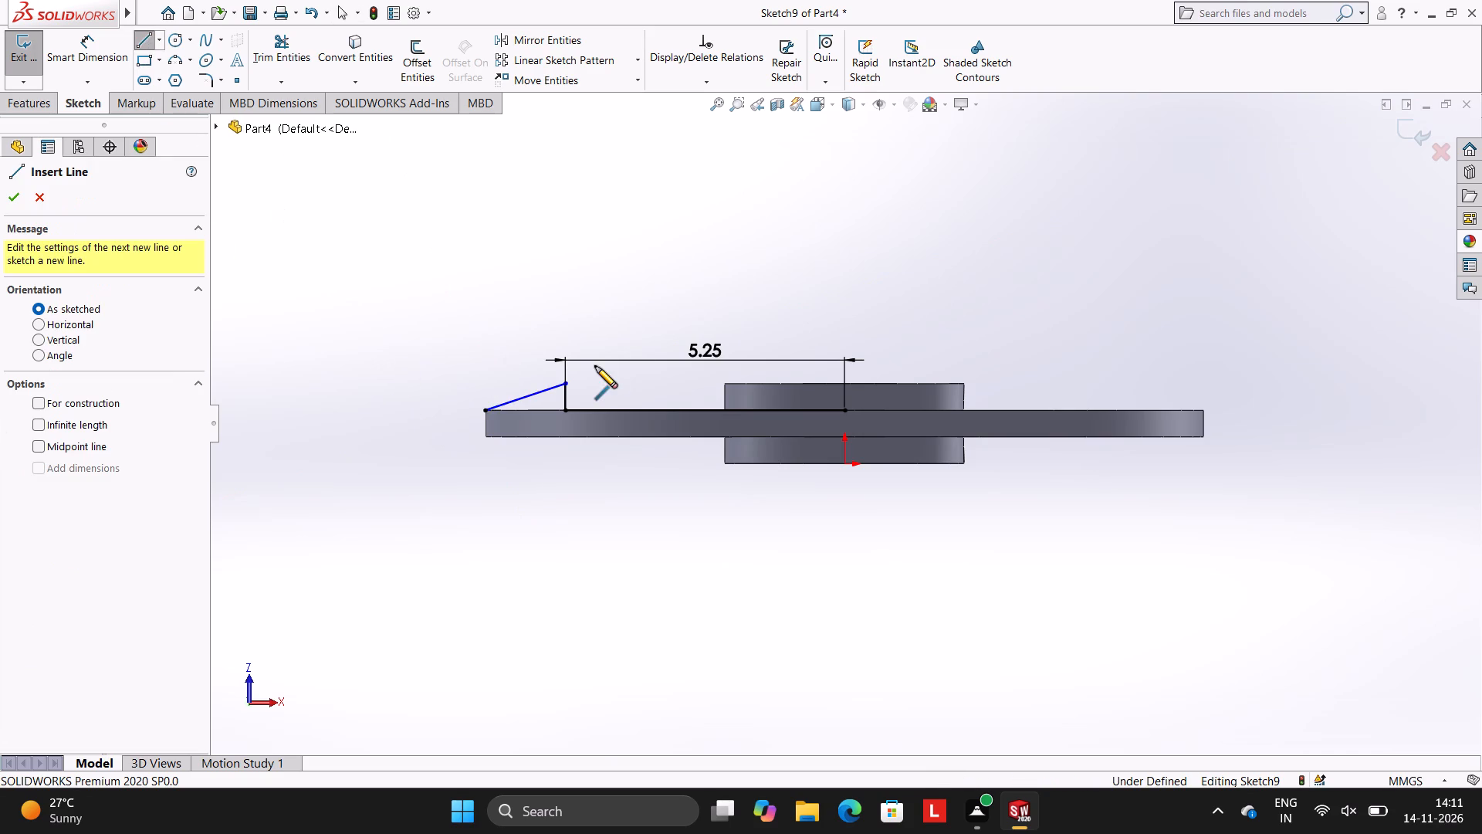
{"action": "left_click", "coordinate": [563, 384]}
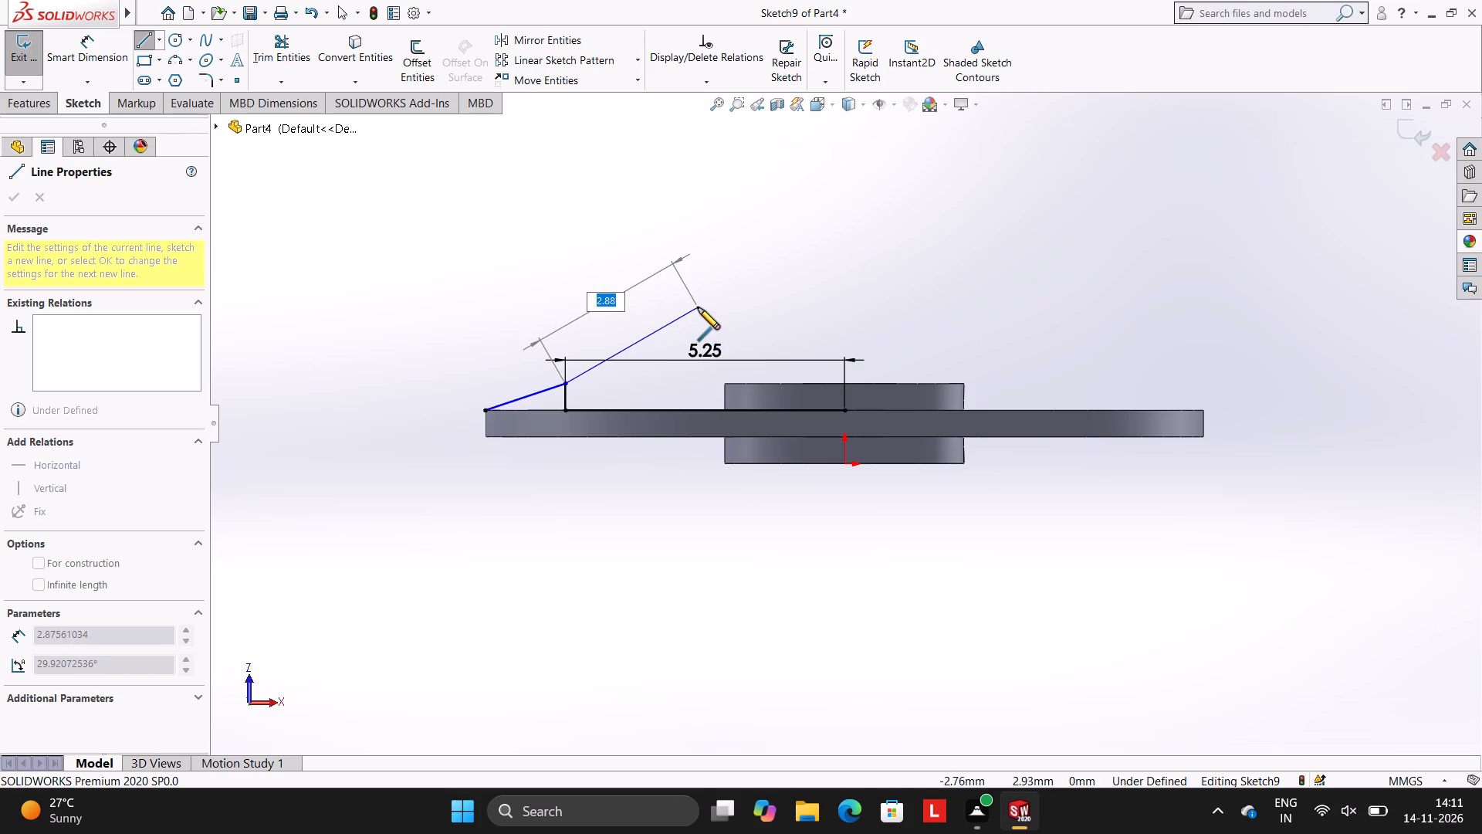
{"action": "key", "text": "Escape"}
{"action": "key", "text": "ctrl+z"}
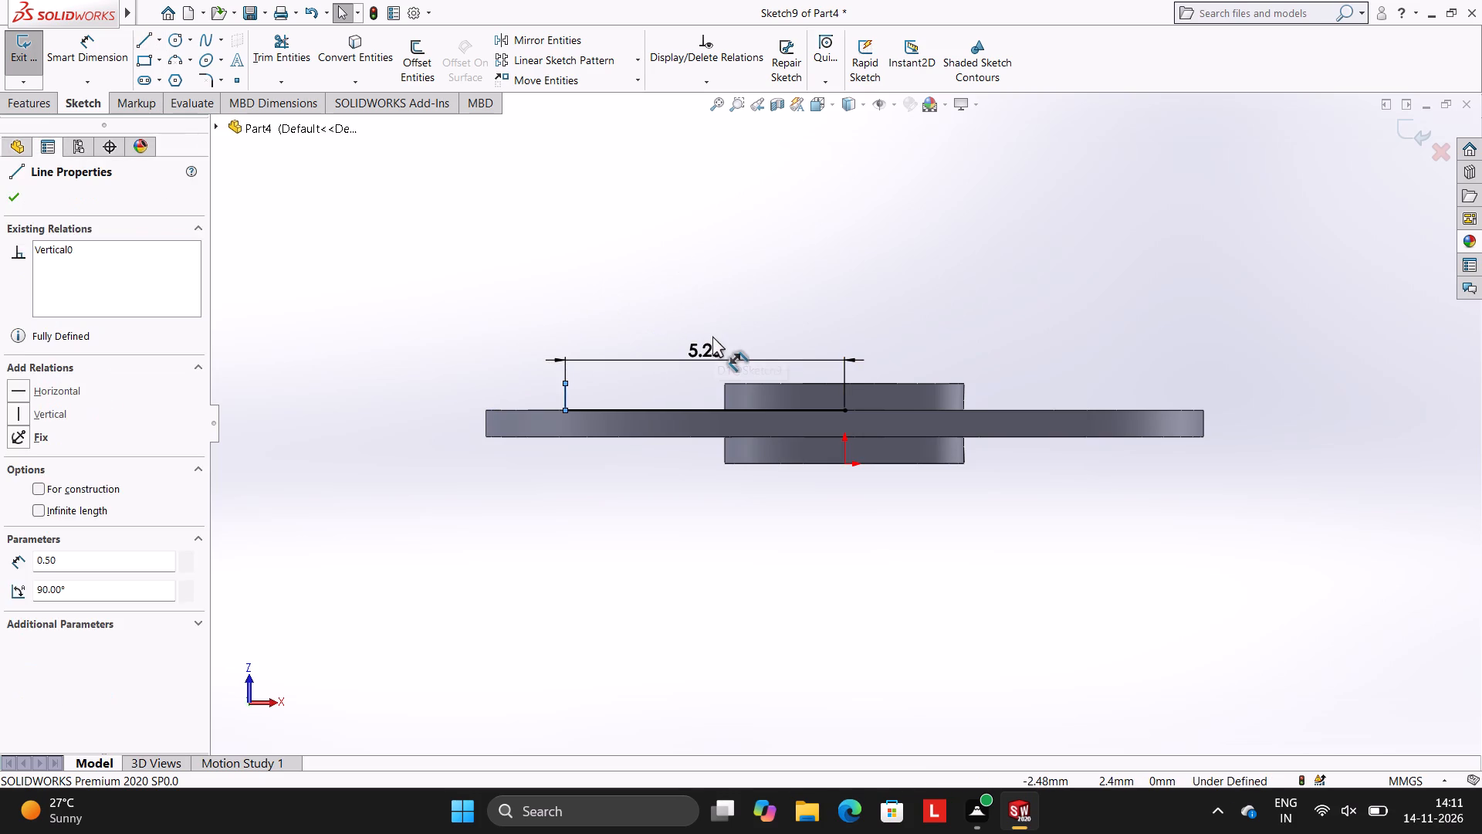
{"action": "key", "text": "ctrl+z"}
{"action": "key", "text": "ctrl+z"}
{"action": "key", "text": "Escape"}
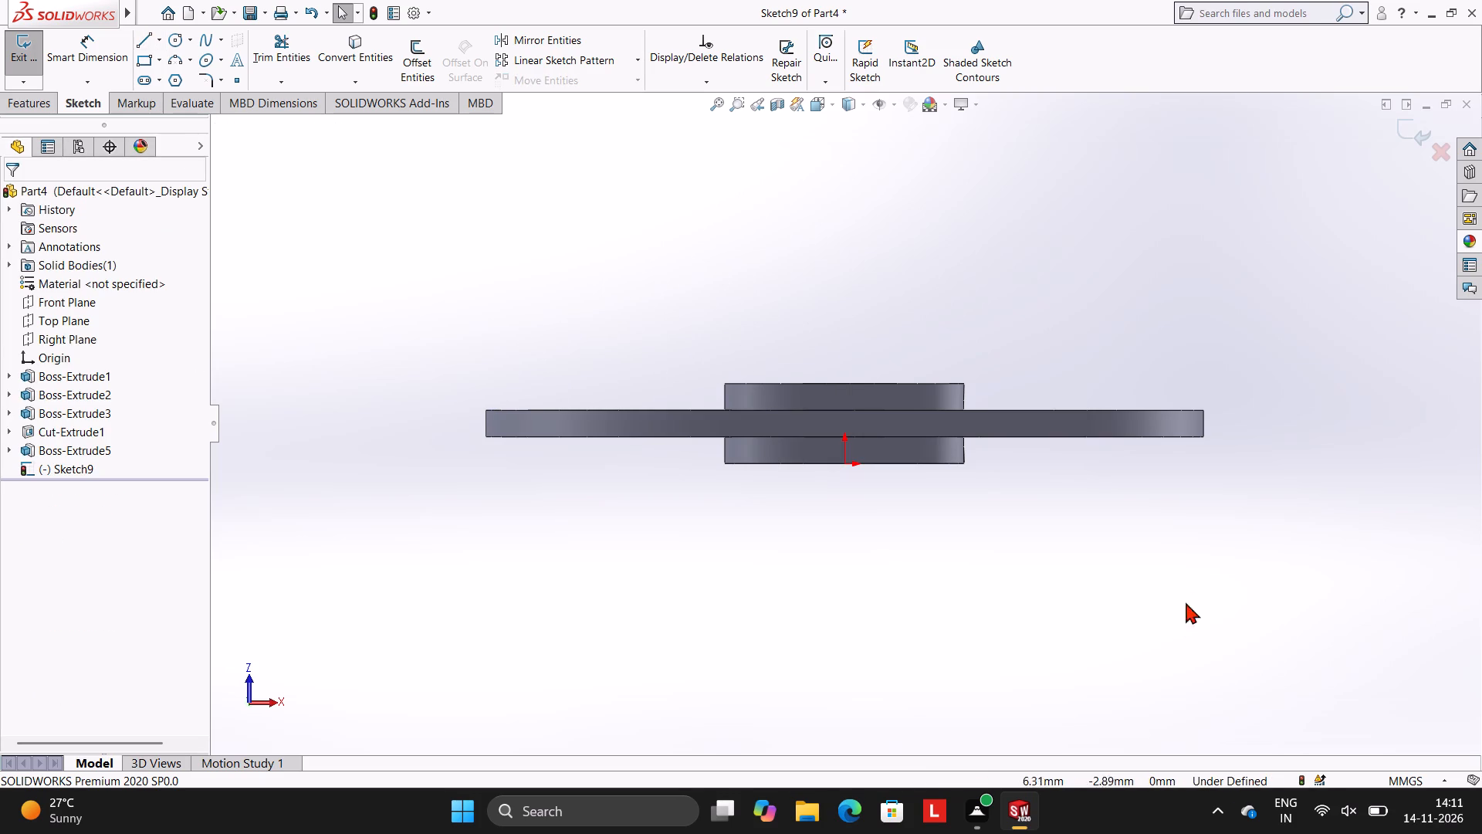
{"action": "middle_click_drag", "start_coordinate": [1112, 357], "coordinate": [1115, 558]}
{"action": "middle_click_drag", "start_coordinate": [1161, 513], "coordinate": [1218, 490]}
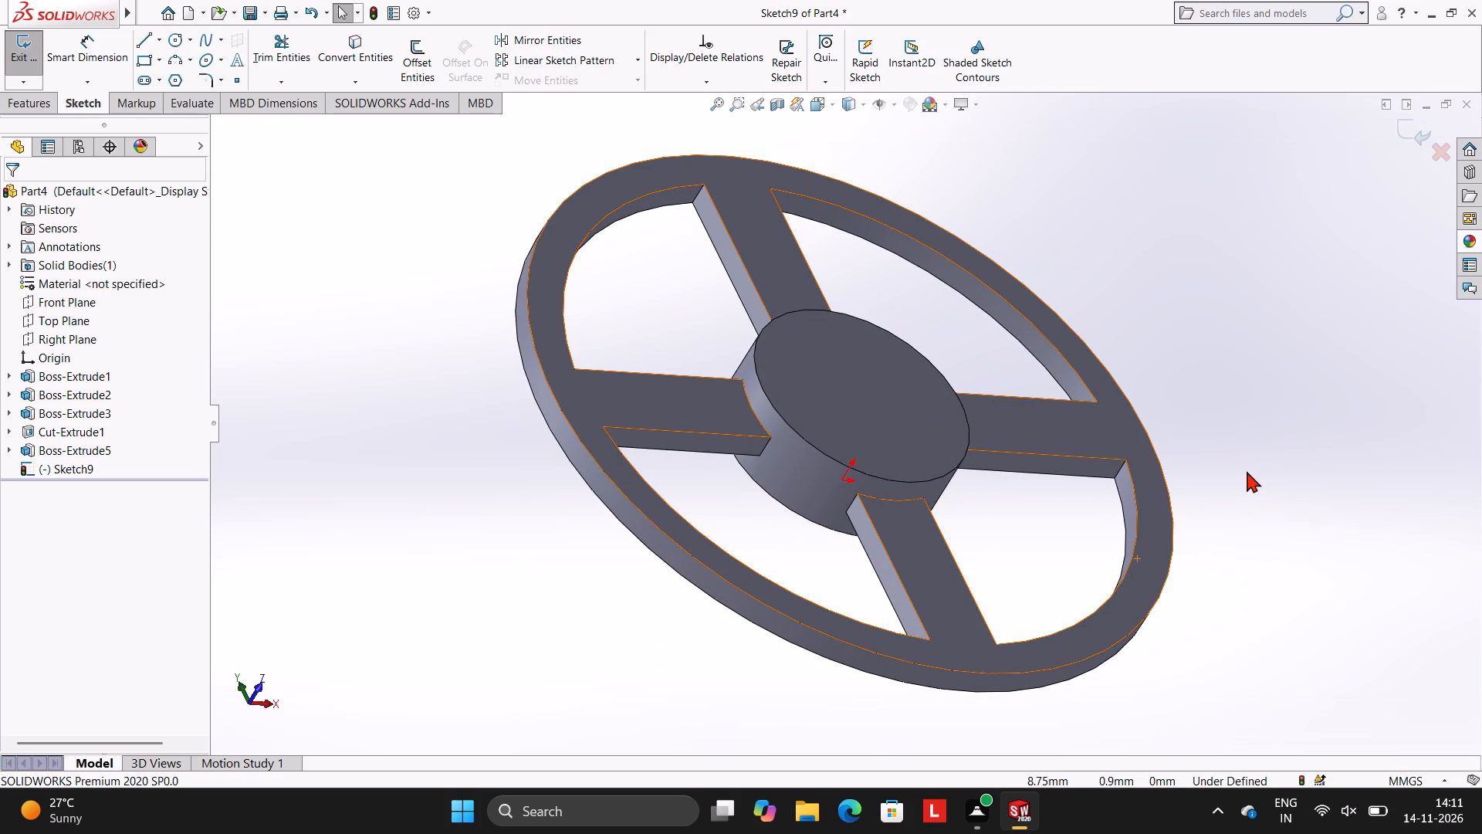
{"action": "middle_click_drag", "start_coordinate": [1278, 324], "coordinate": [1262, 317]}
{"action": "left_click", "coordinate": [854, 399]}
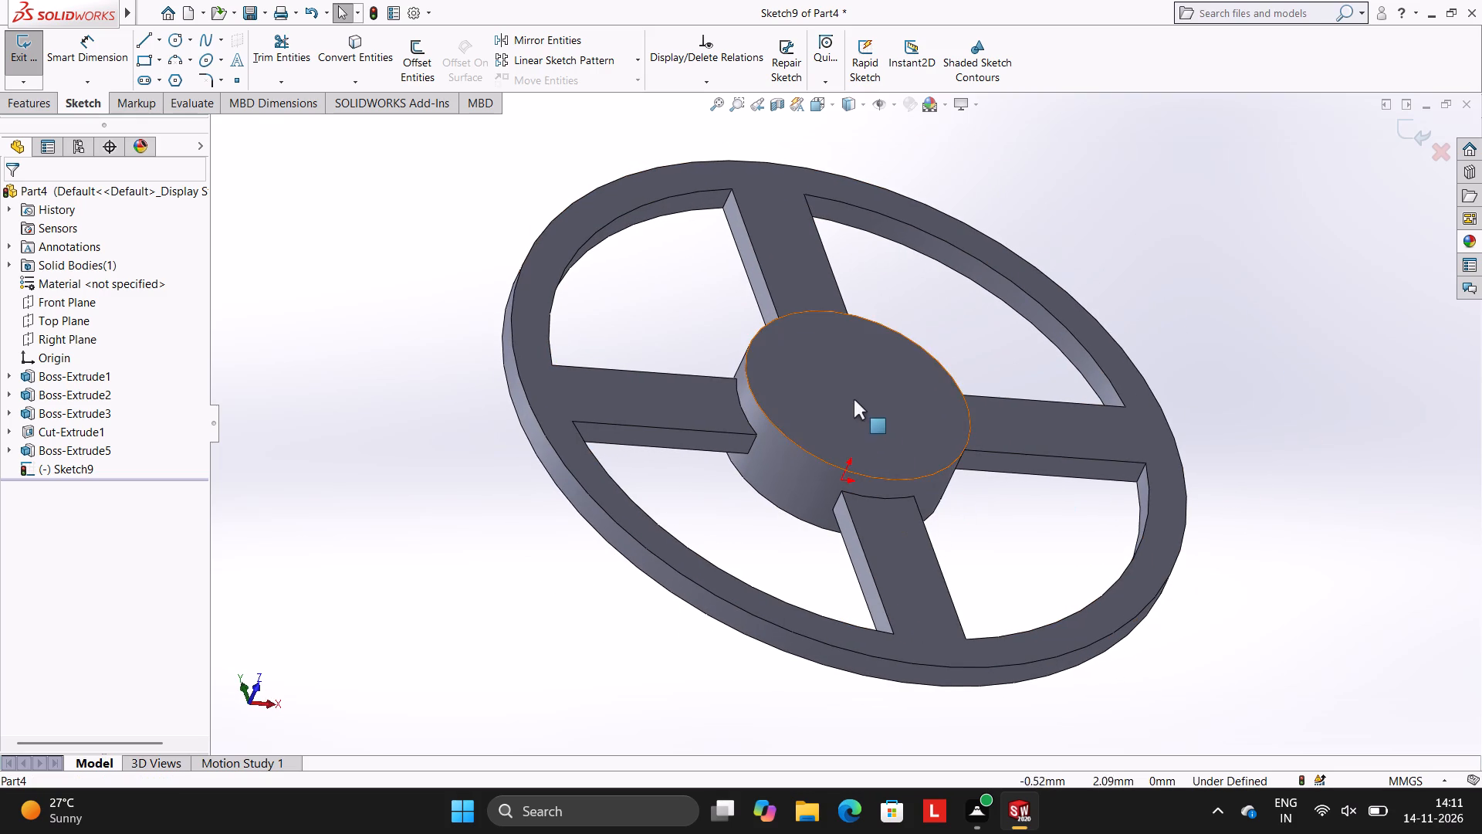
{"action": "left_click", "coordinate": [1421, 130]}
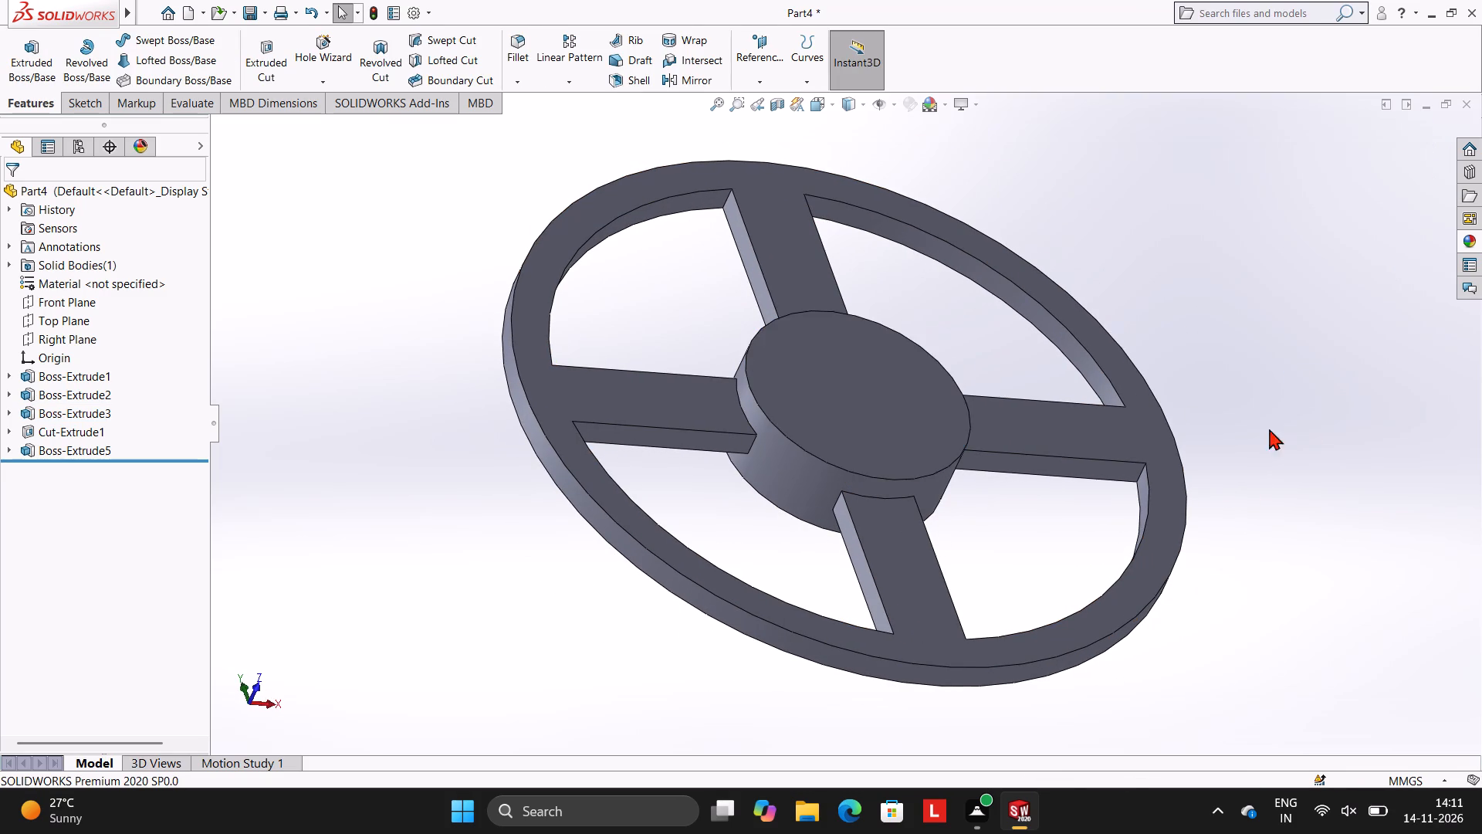
Sketch a circle centred on the origin on the hub's end face, matching the hub's outer edge.
{"action": "left_click", "coordinate": [858, 394]}
{"action": "left_click", "coordinate": [926, 351]}
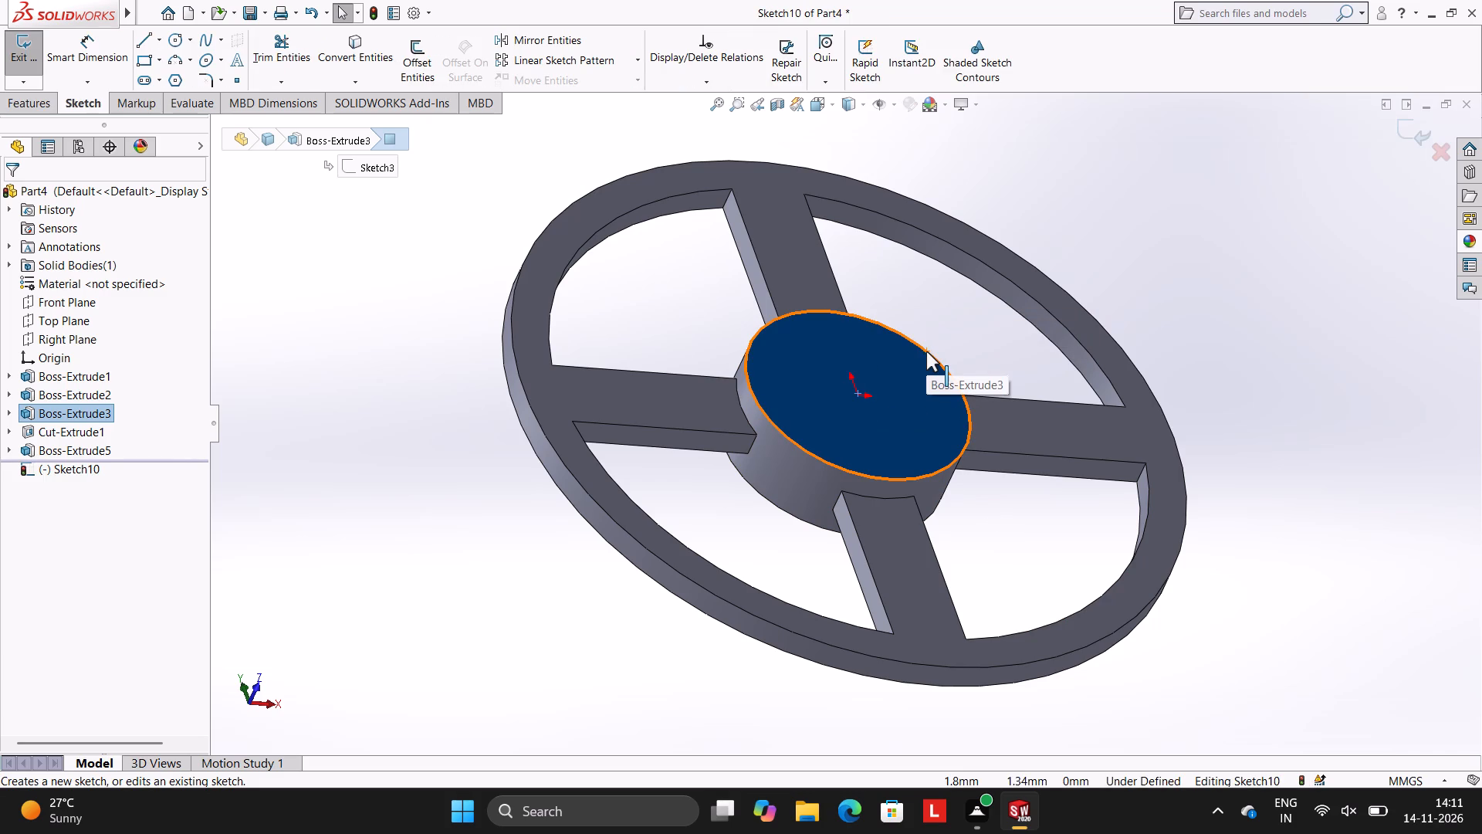
{"action": "key", "text": "ctrl+8"}
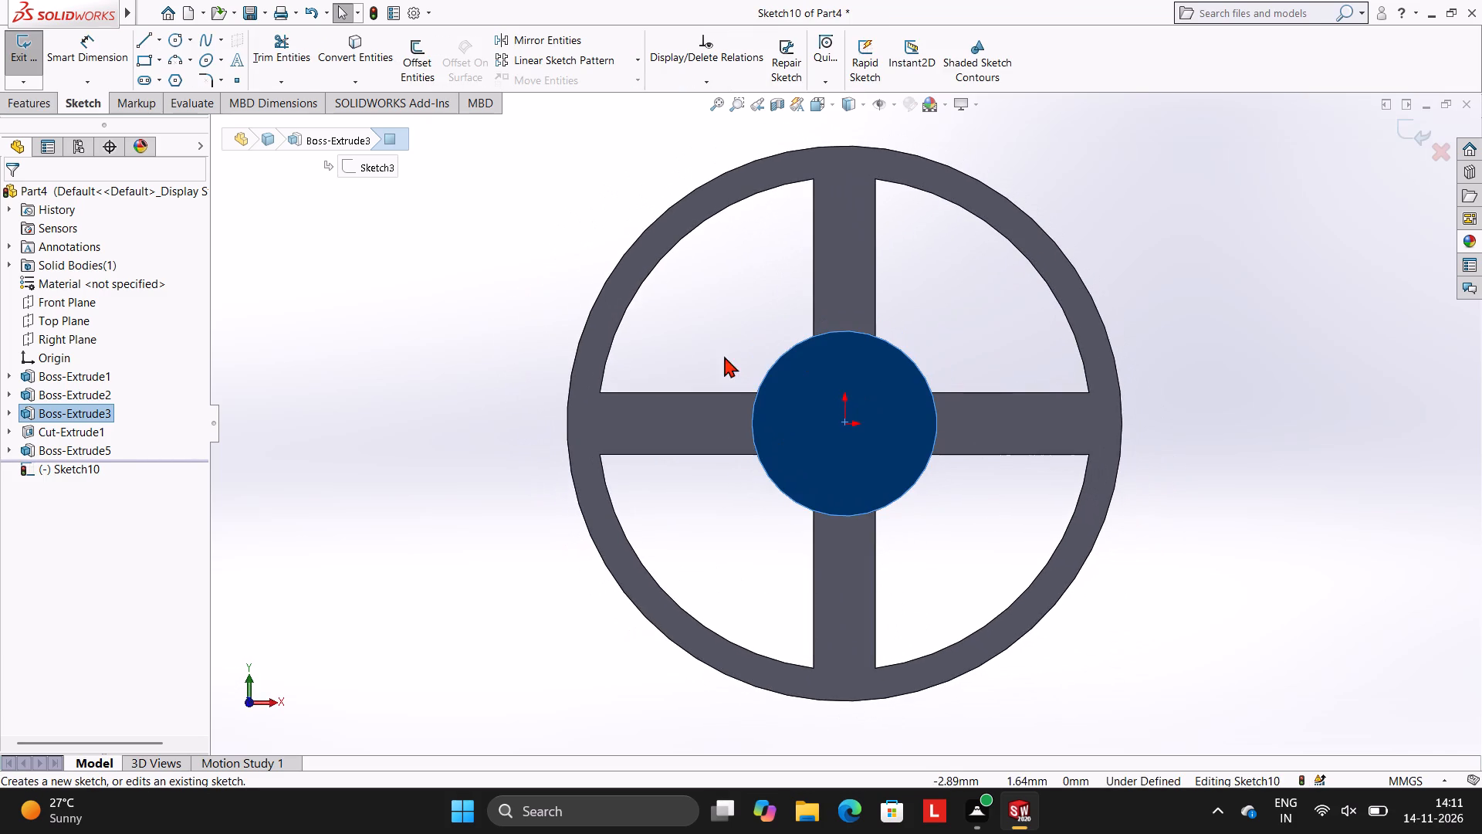
{"action": "key", "text": "Escape"}
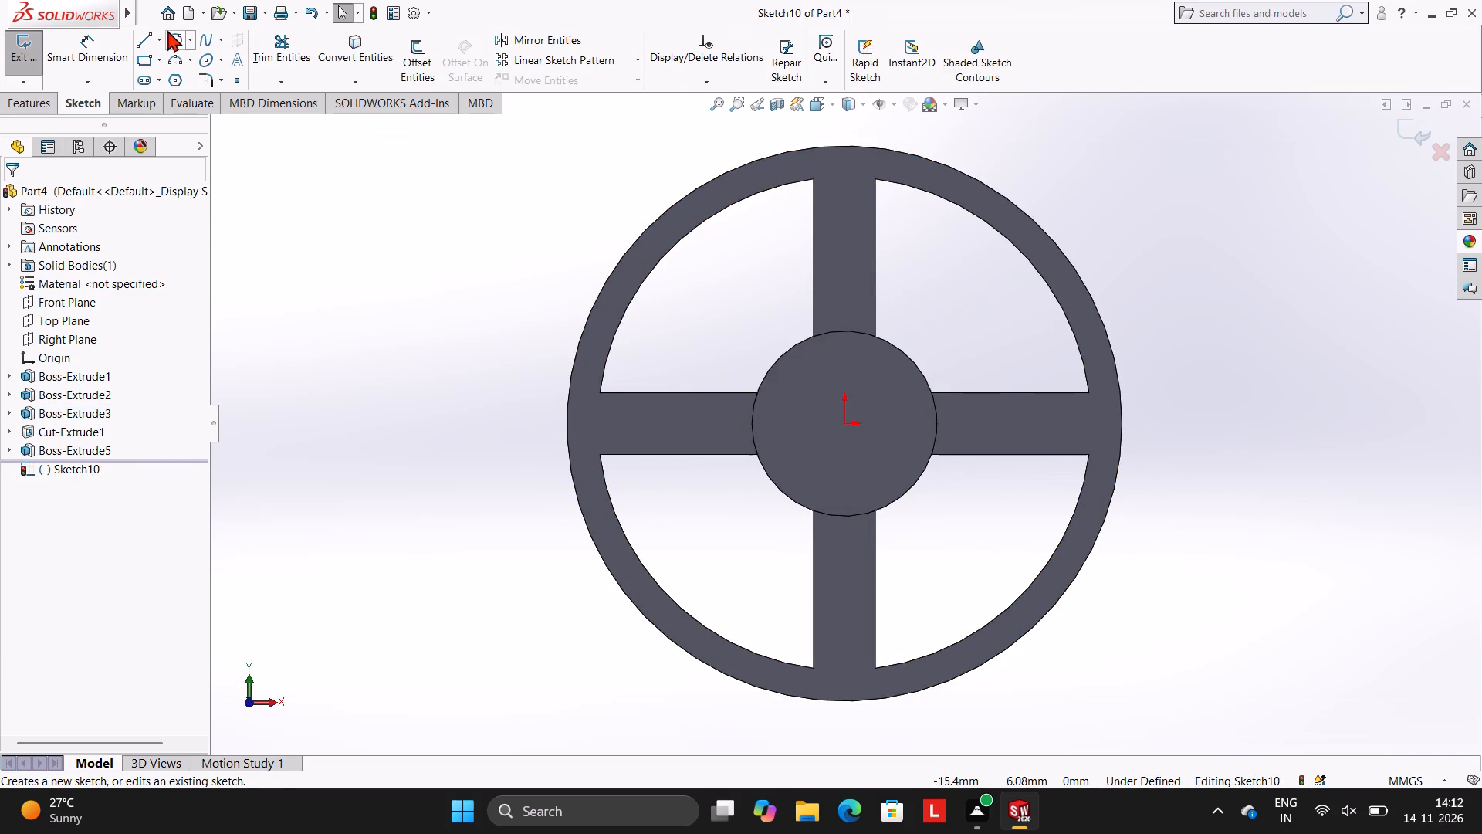
{"action": "left_click", "coordinate": [167, 30]}
{"action": "left_click", "coordinate": [845, 424]}
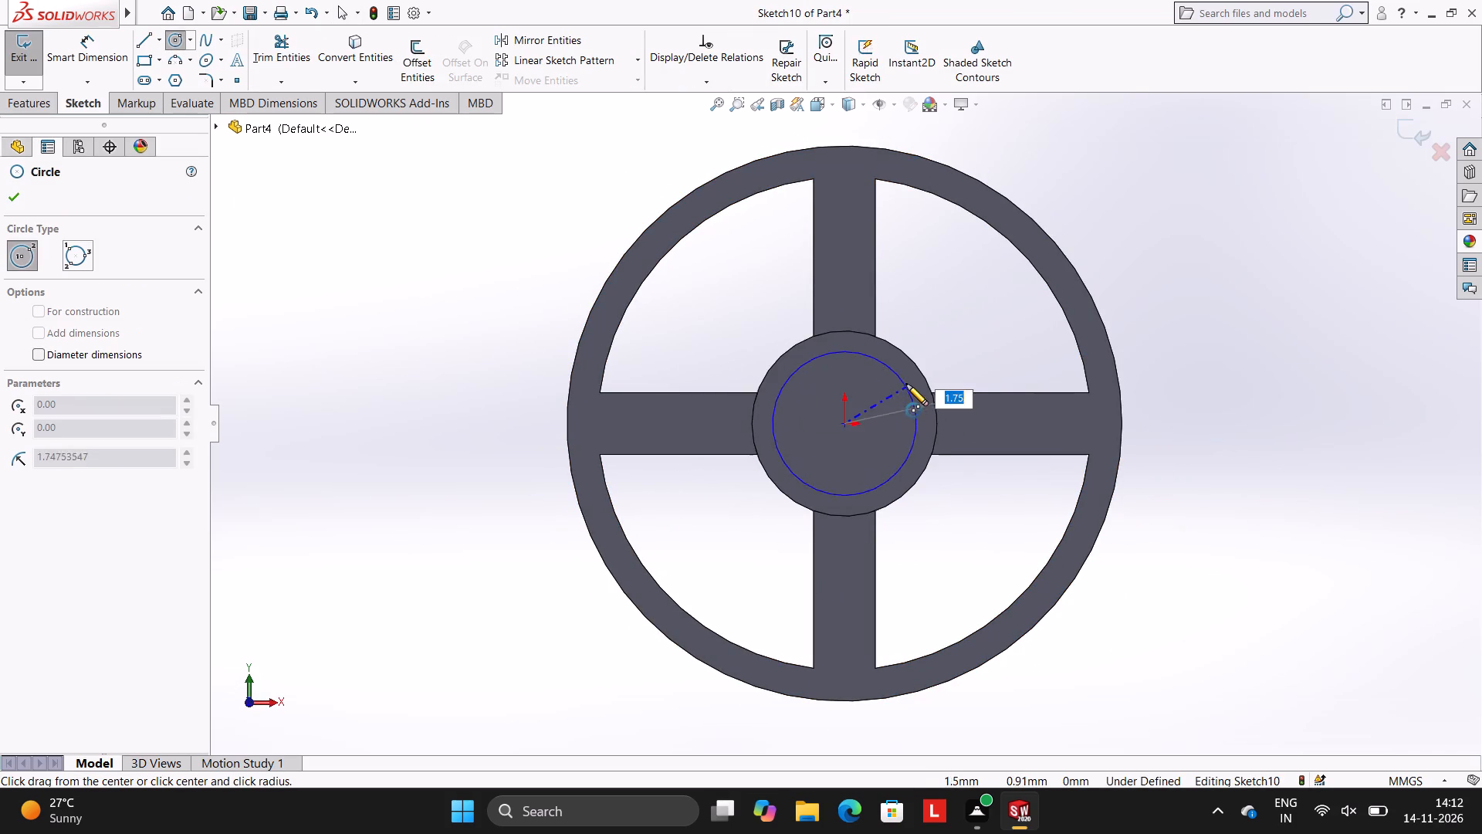
{"action": "left_click", "coordinate": [919, 367]}
{"action": "key", "text": "Escape"}
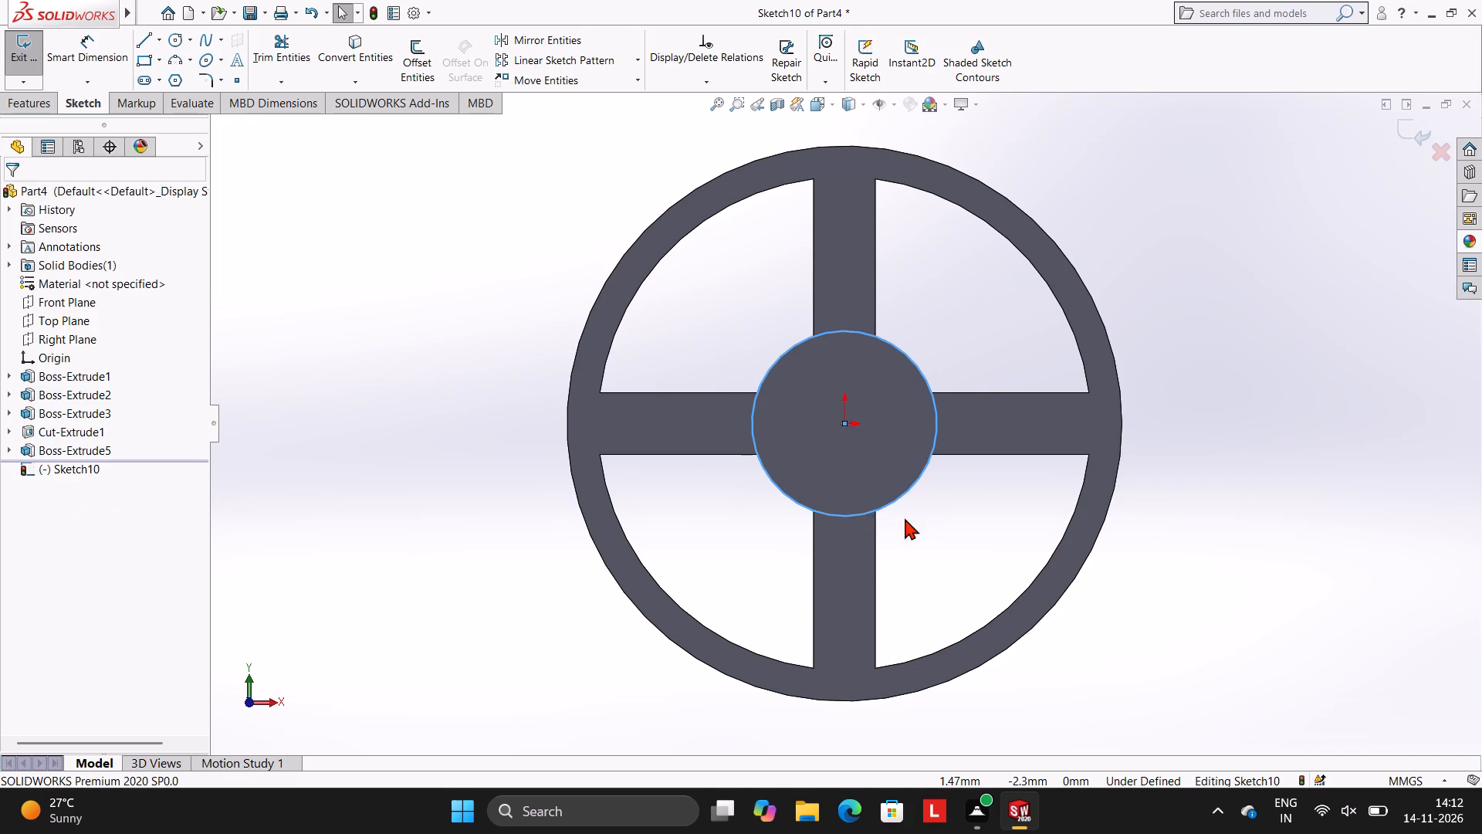
{"action": "key", "text": "Escape"}
{"action": "key", "text": "Escape"}
Cut-extrude the hub circle blind 0.50 mm from the sketch plane.
{"action": "left_click", "coordinate": [36, 98]}
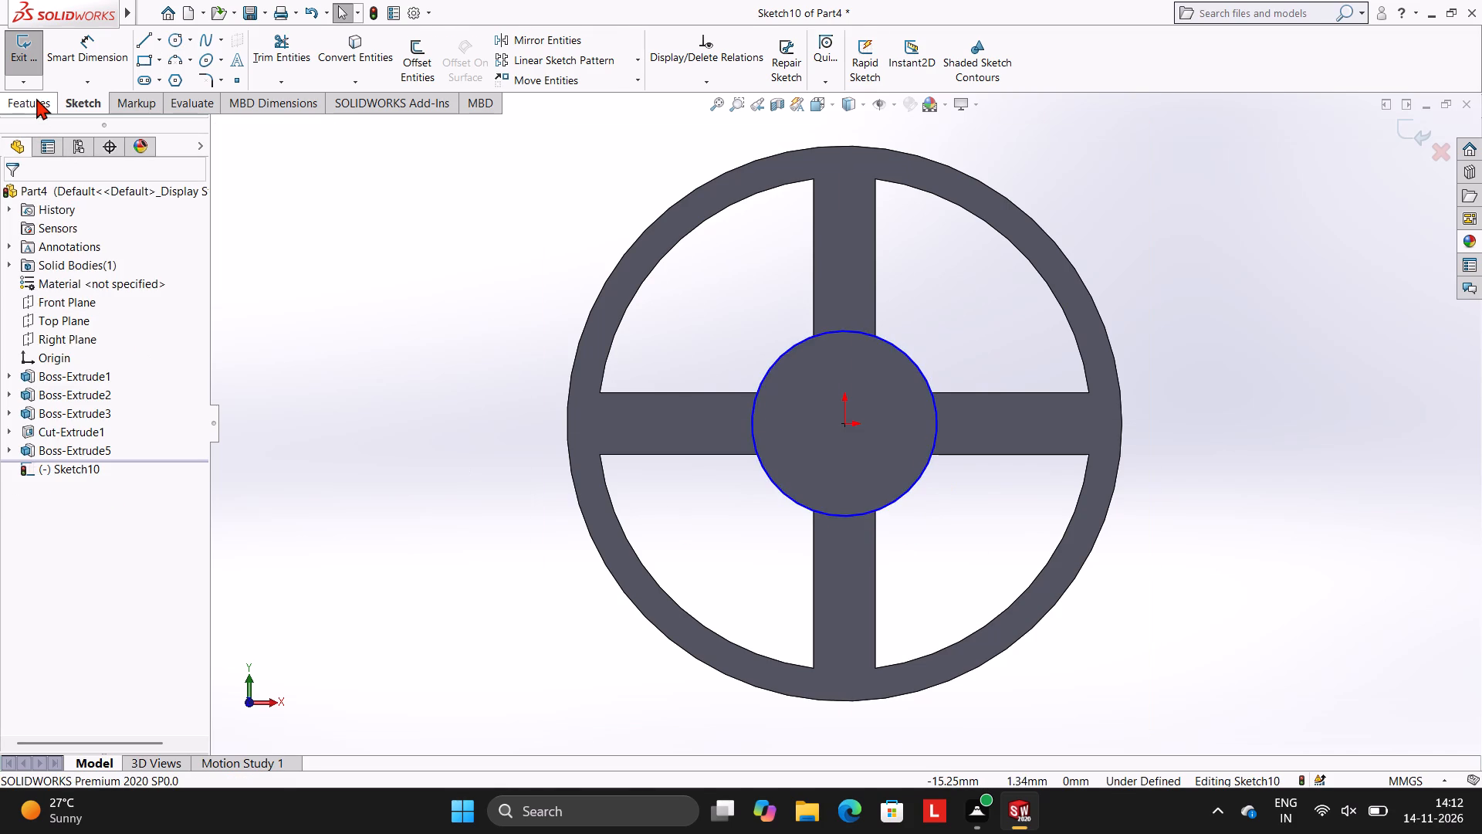
{"action": "left_click", "coordinate": [266, 49]}
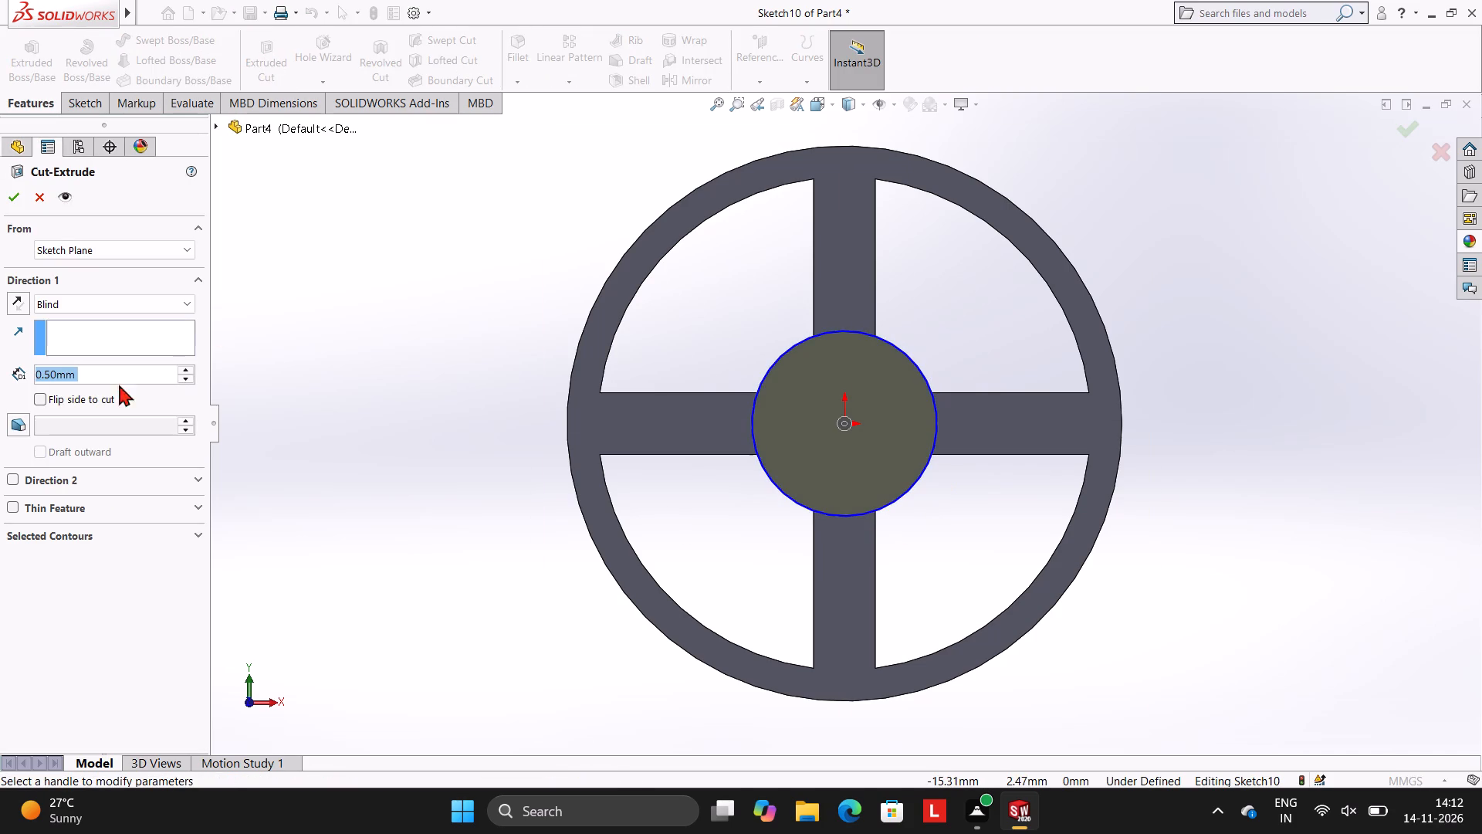
{"action": "left_click", "coordinate": [7, 195]}
{"action": "left_click", "coordinate": [436, 281]}
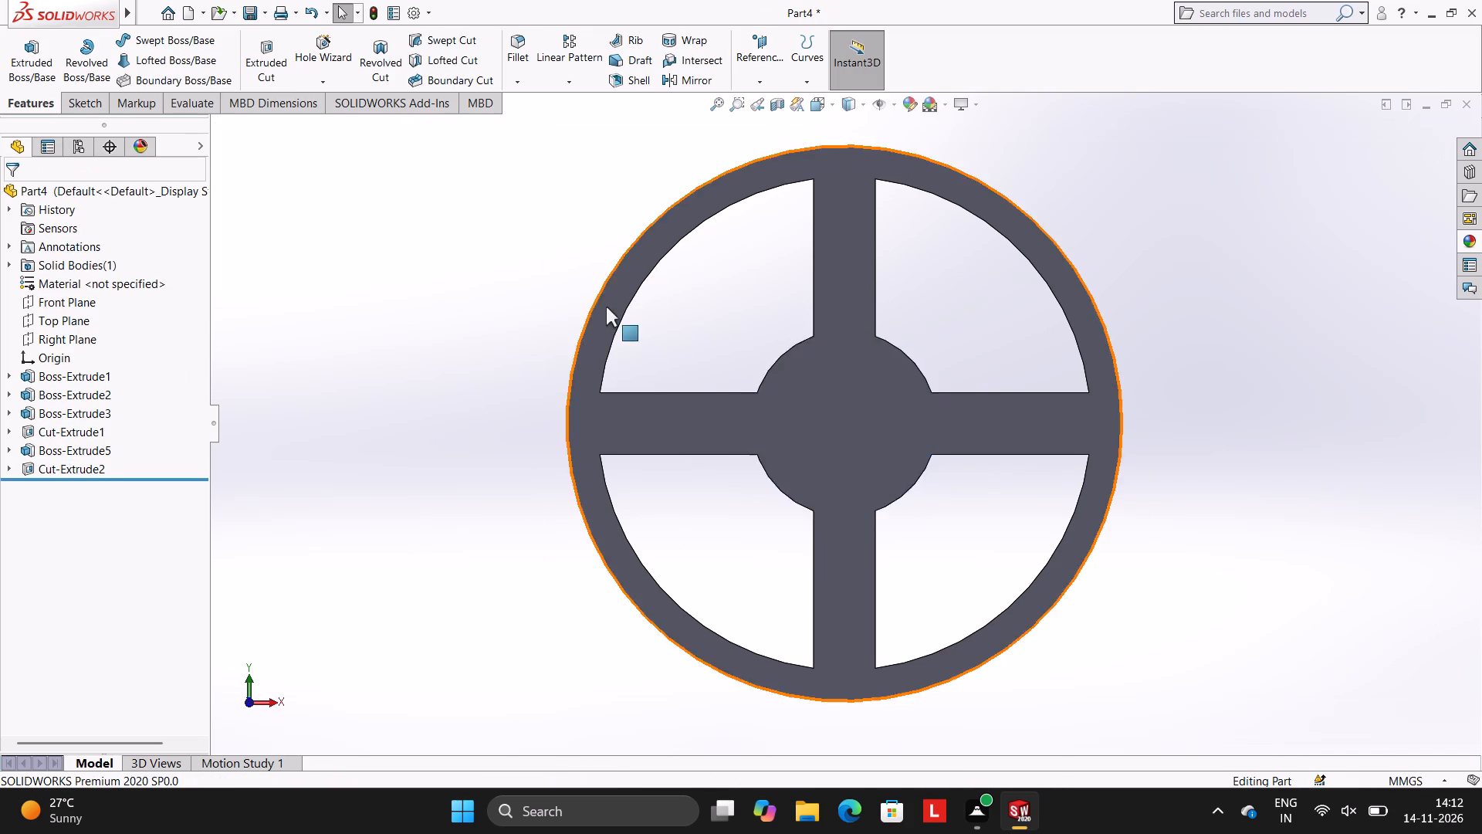
Sketch a circle centred on the origin on the hub's back end face, matching the hub's outer edge.
{"action": "middle_click_drag", "start_coordinate": [652, 303], "coordinate": [908, 307]}
{"action": "left_click", "coordinate": [807, 396]}
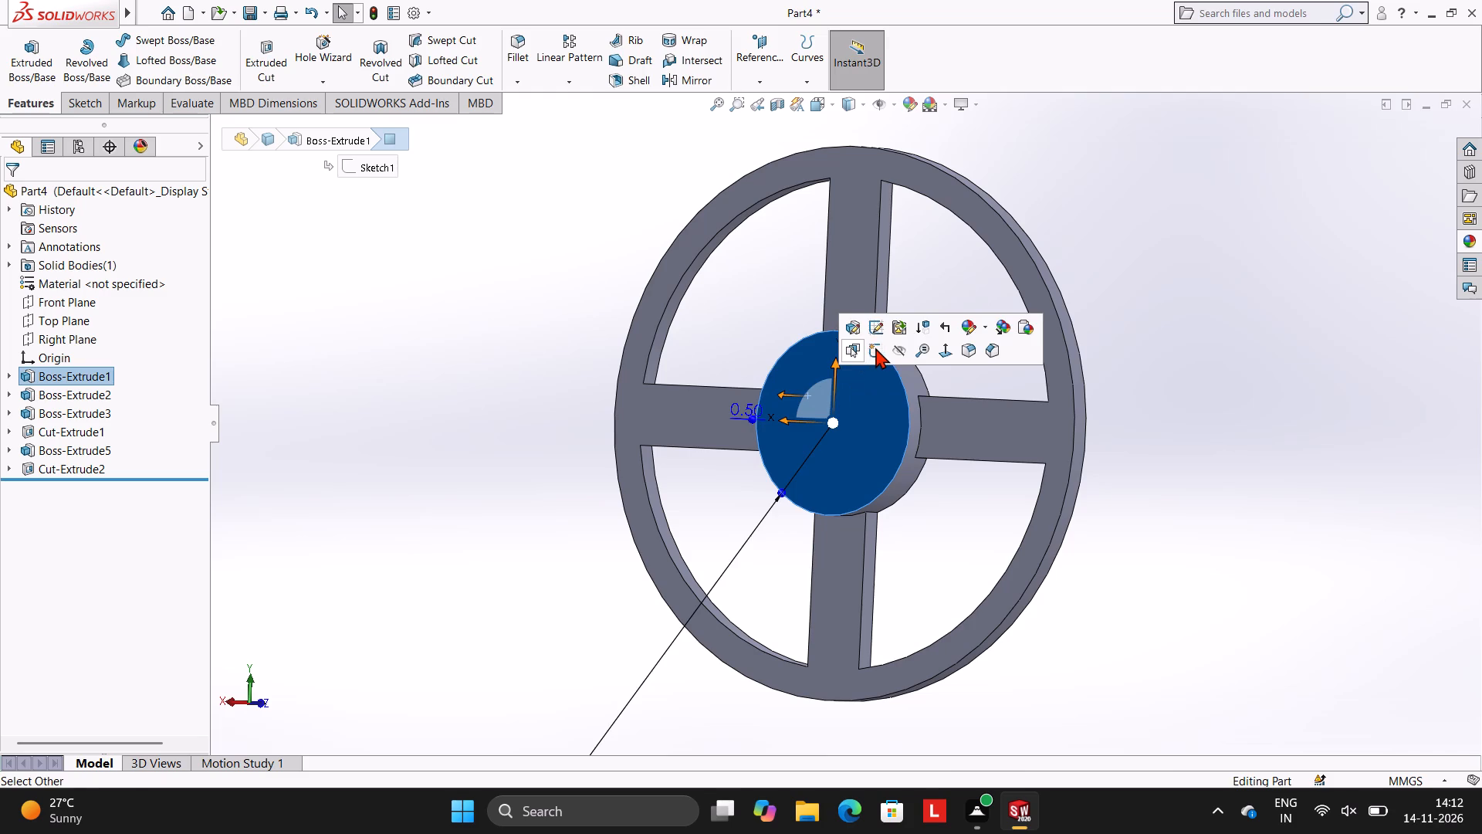
{"action": "left_click", "coordinate": [875, 347]}
{"action": "key", "text": "ctrl+8"}
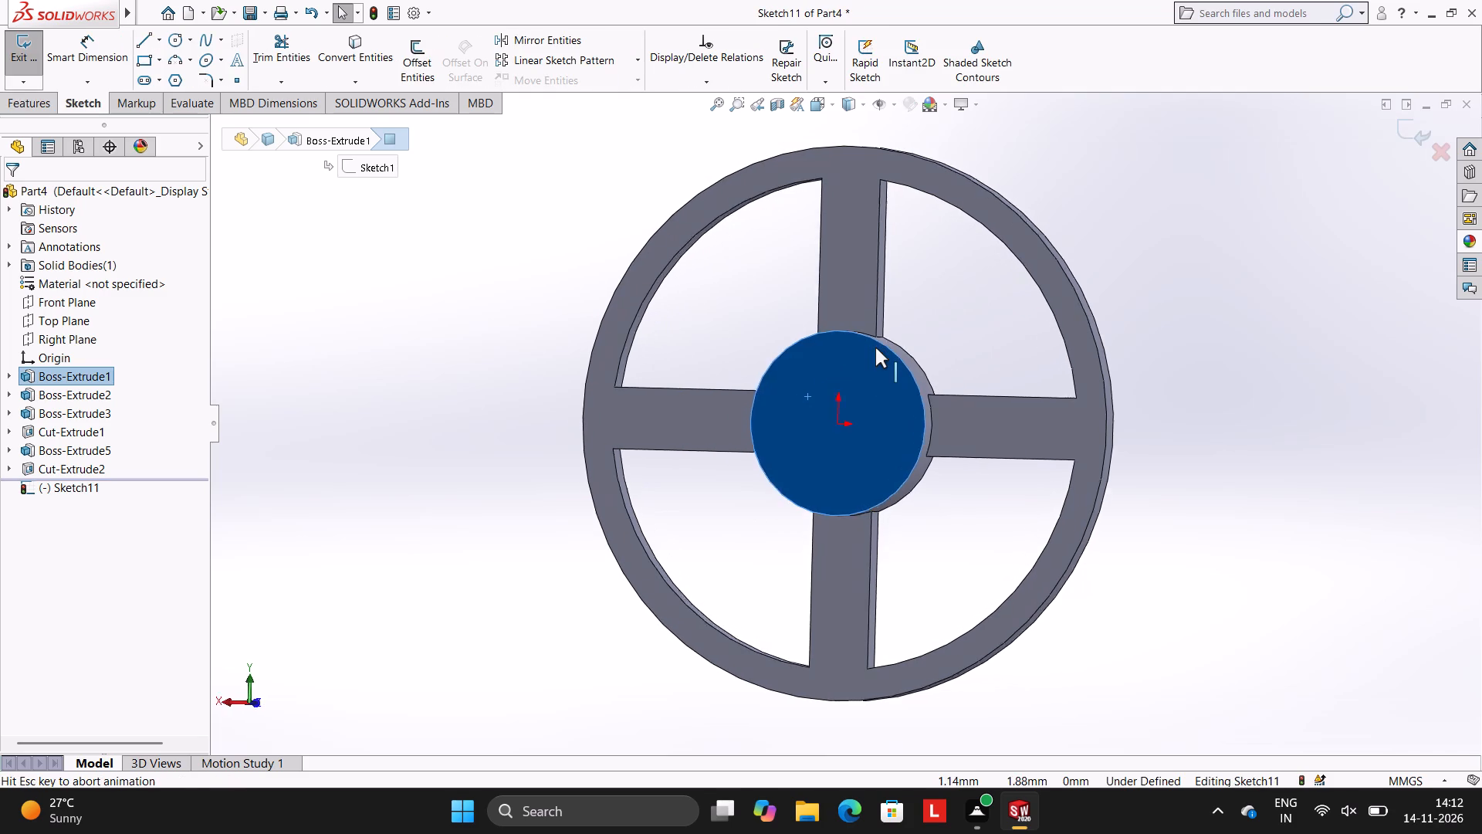
{"action": "key", "text": "Escape"}
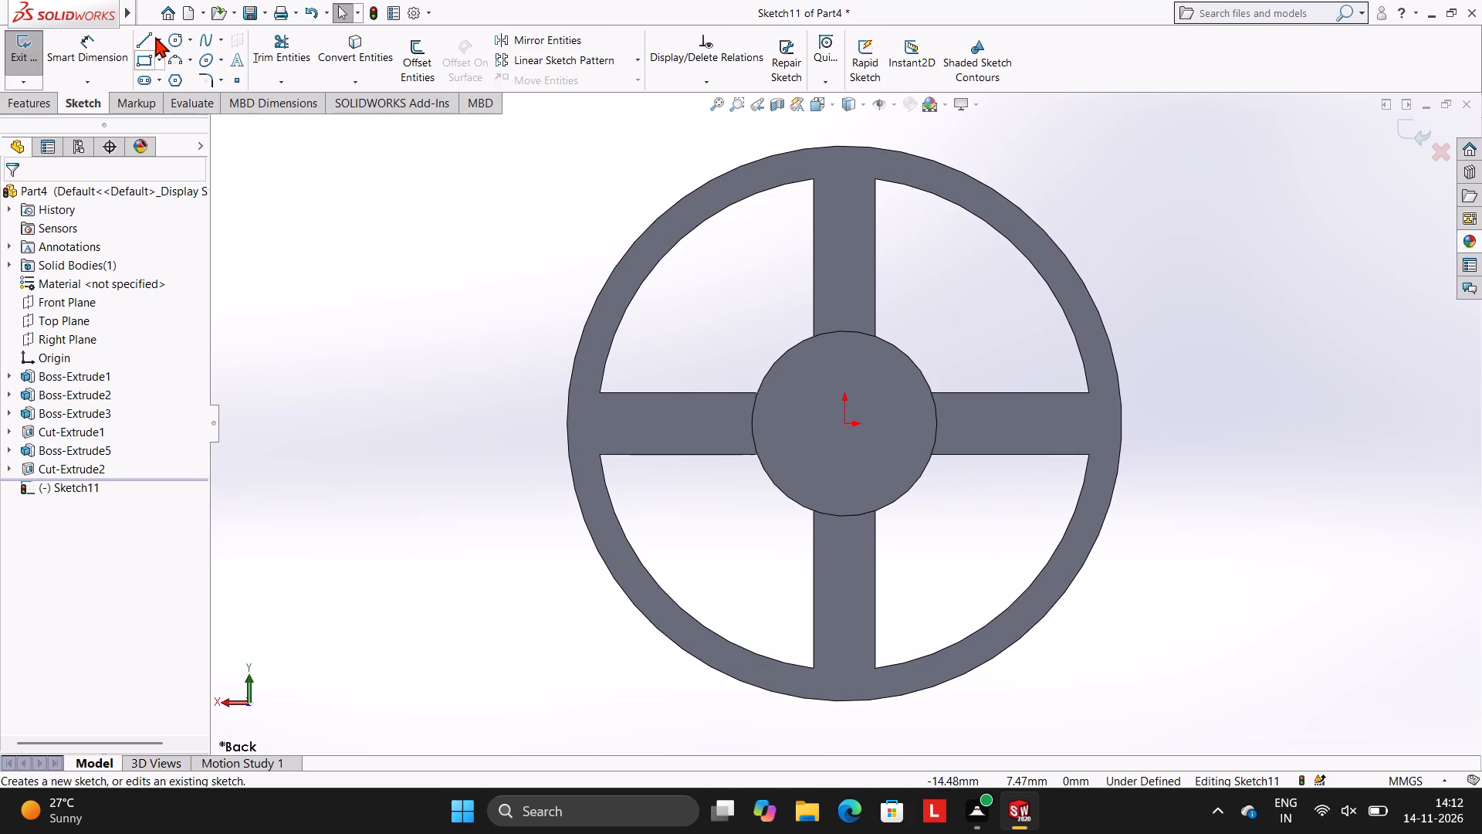
{"action": "left_click", "coordinate": [174, 40]}
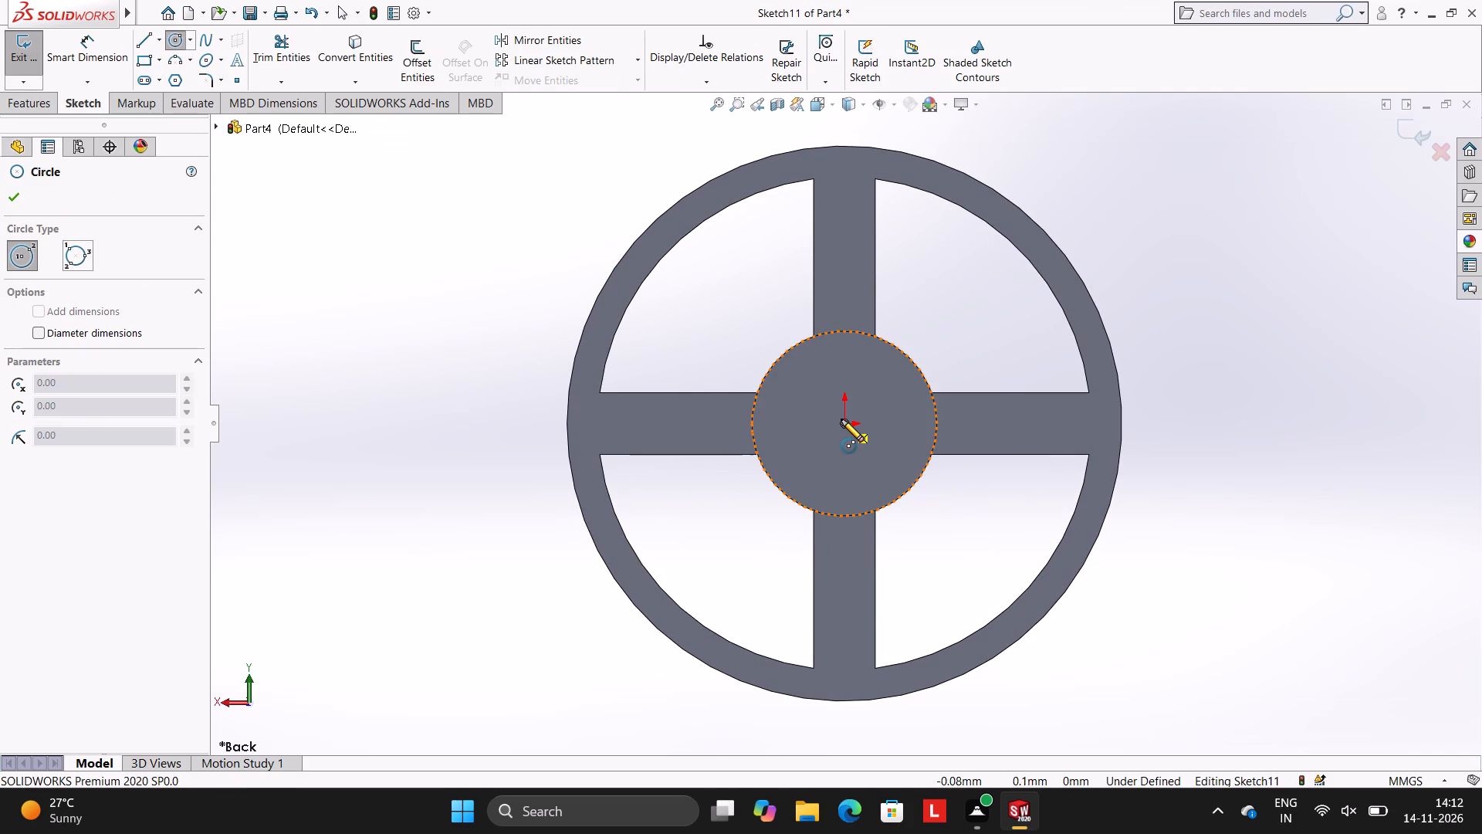
{"action": "left_click", "coordinate": [841, 423]}
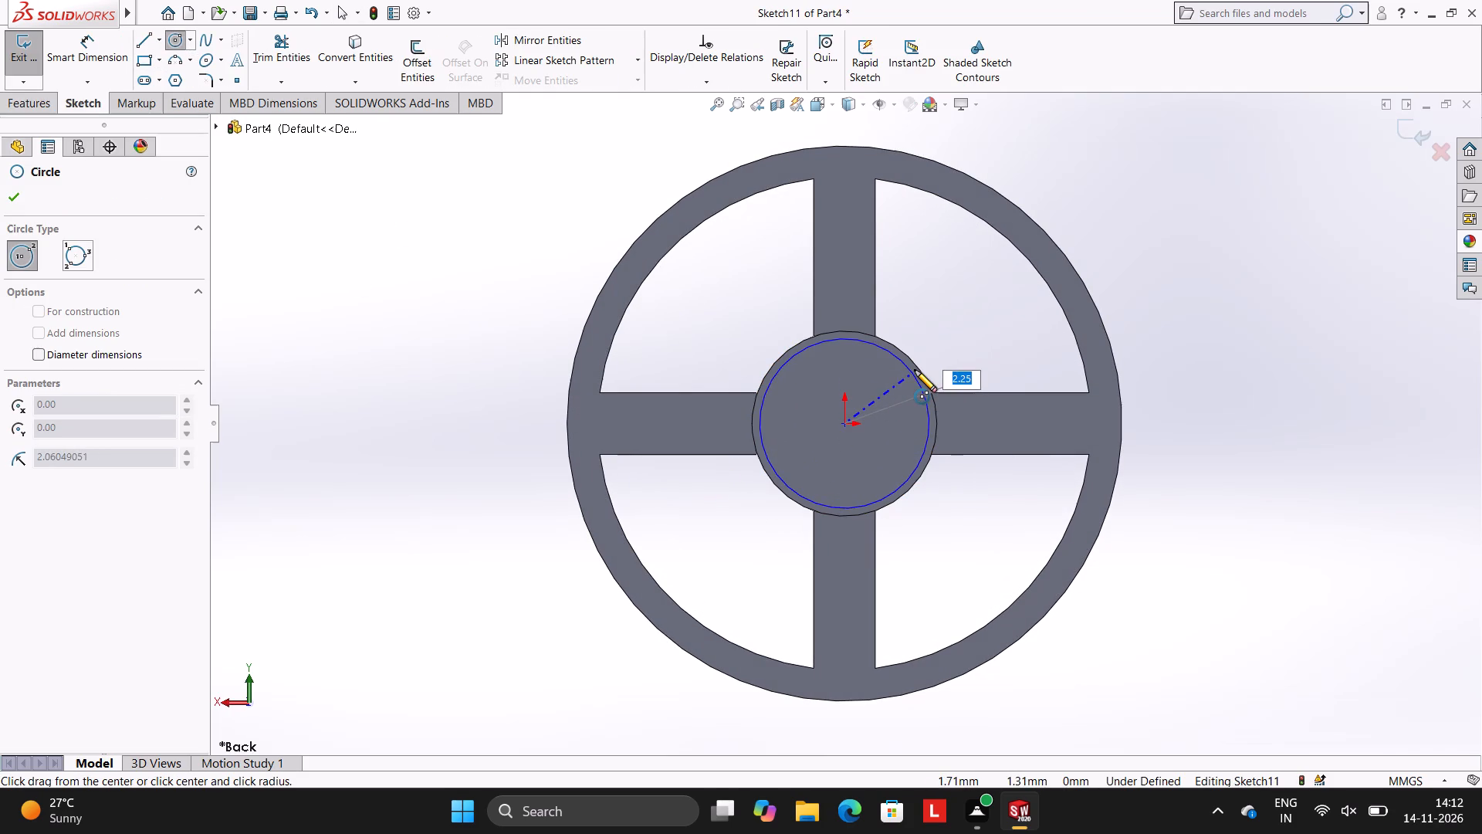
{"action": "left_click", "coordinate": [915, 370]}
{"action": "key", "text": "Escape"}
{"action": "key", "text": "Escape"}
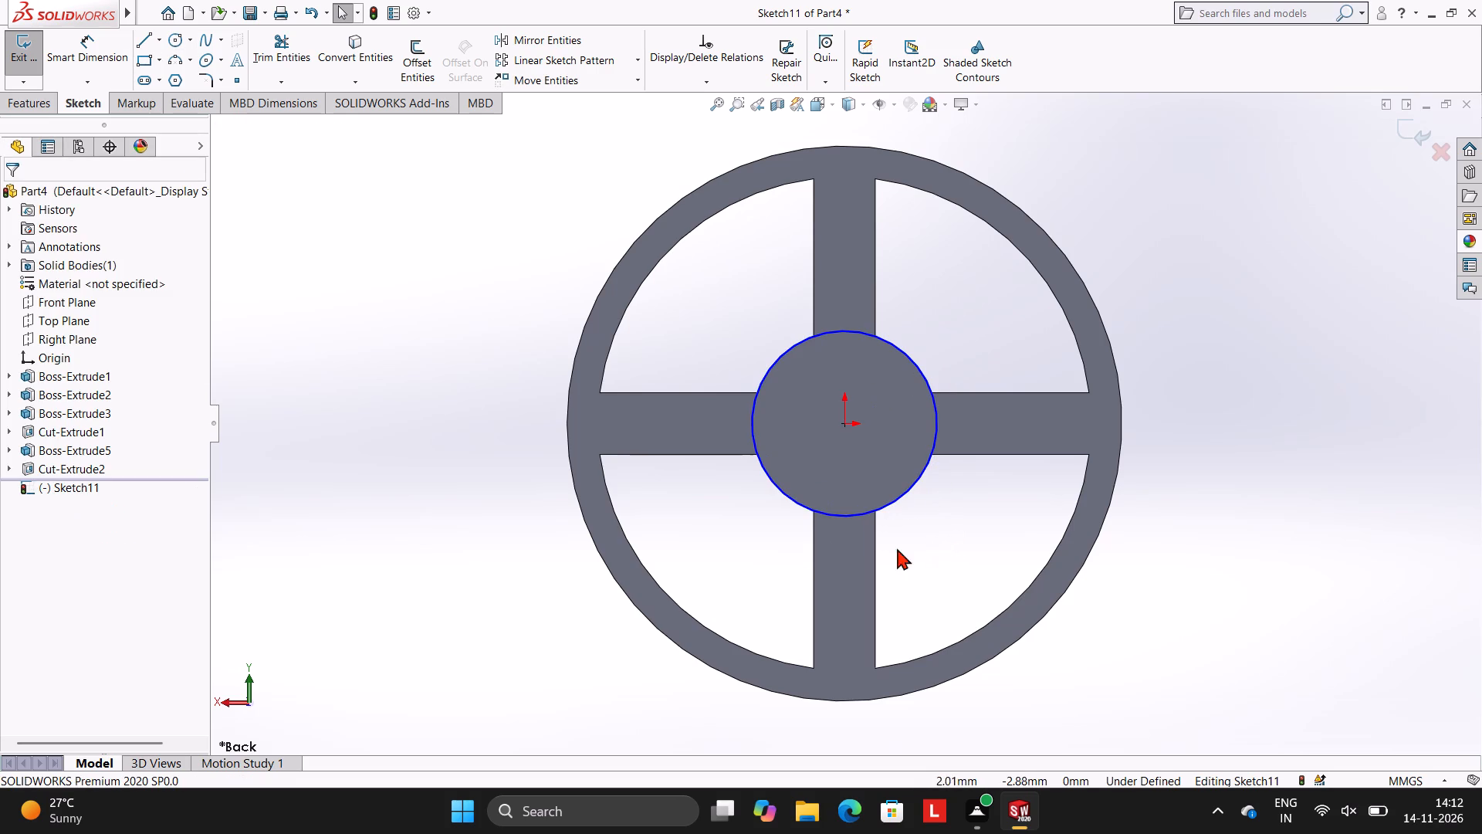
Add a diameter dimension to the circle on the hub's back end face.
{"action": "left_click", "coordinate": [105, 36]}
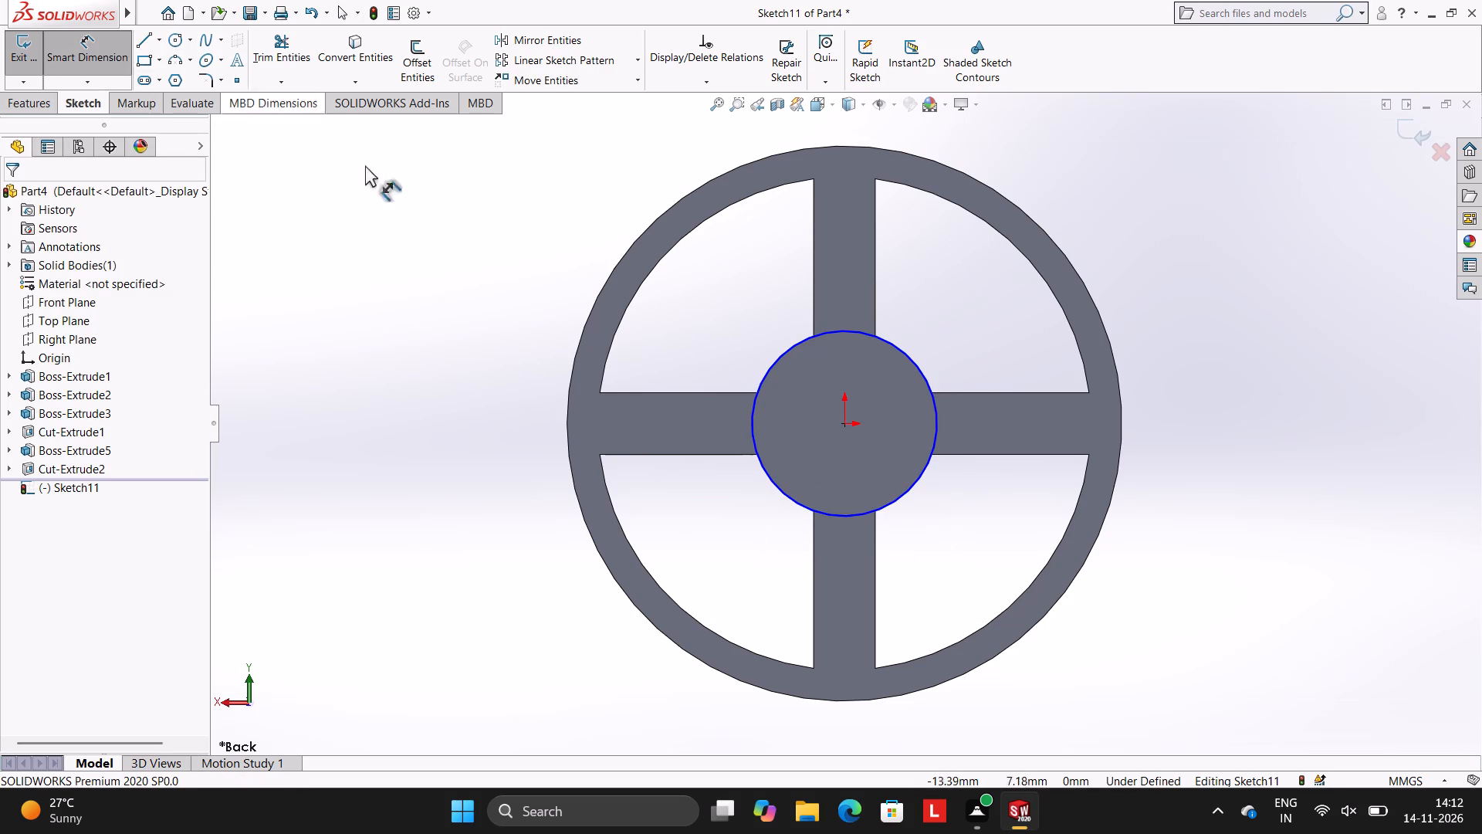
{"action": "left_click", "coordinate": [929, 463]}
{"action": "left_click", "coordinate": [959, 554]}
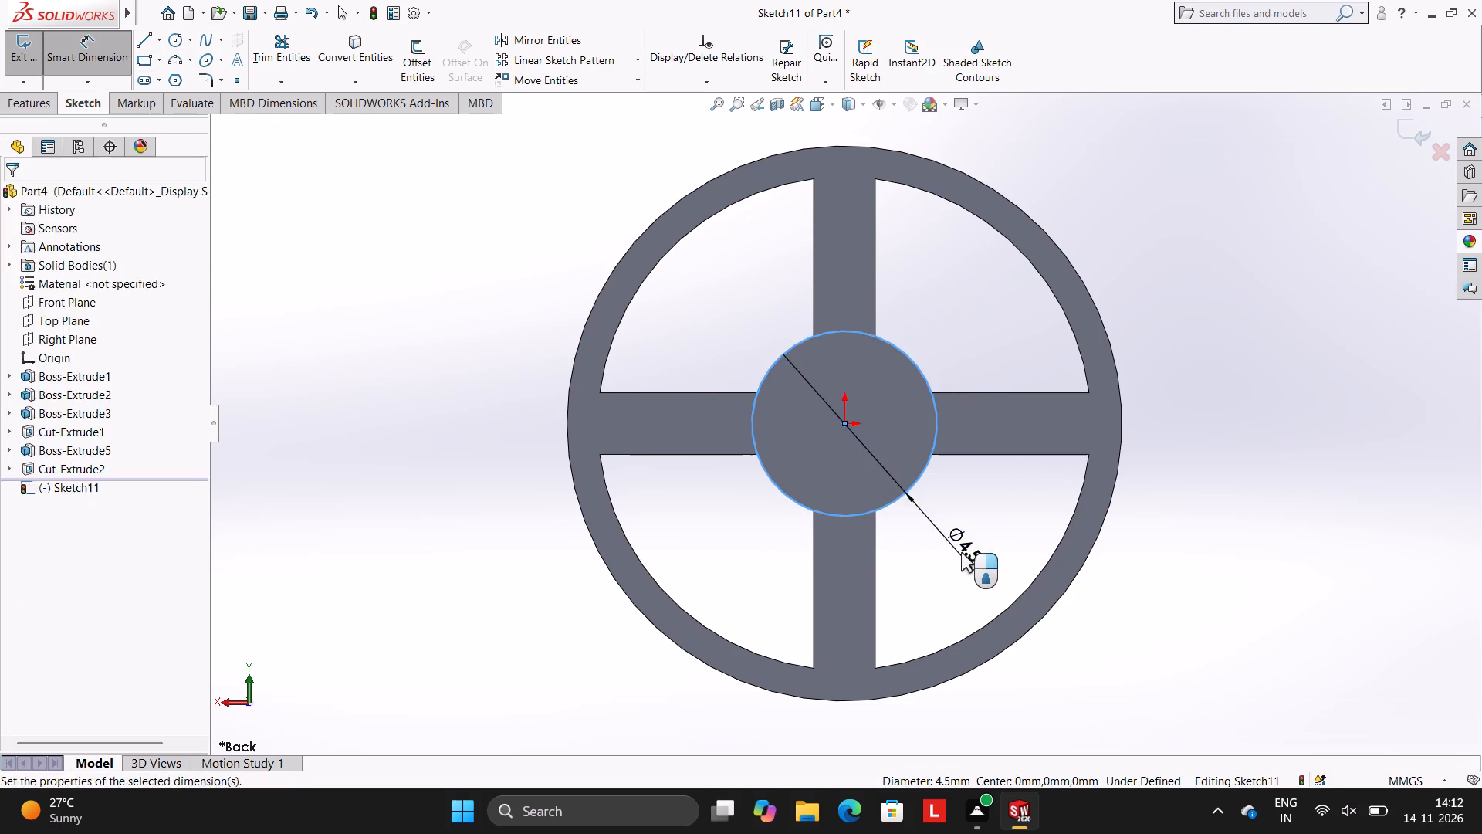
{"action": "left_click", "coordinate": [890, 530]}
{"action": "left_click", "coordinate": [1001, 308]}
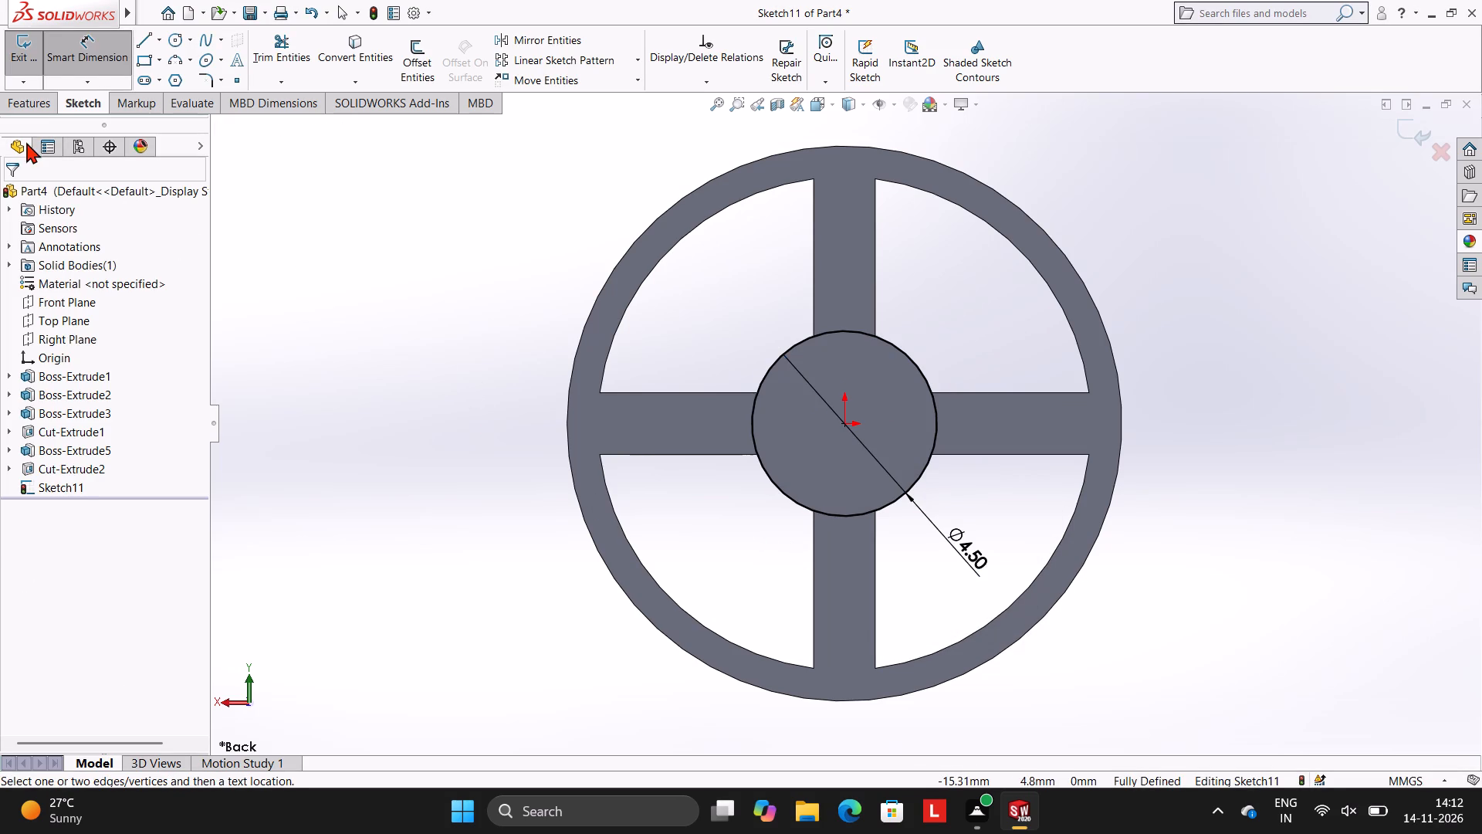
Cut-extrude the back hub circle blind 0.50 mm from the sketch plane.
{"action": "left_click", "coordinate": [39, 105]}
{"action": "left_click", "coordinate": [272, 56]}
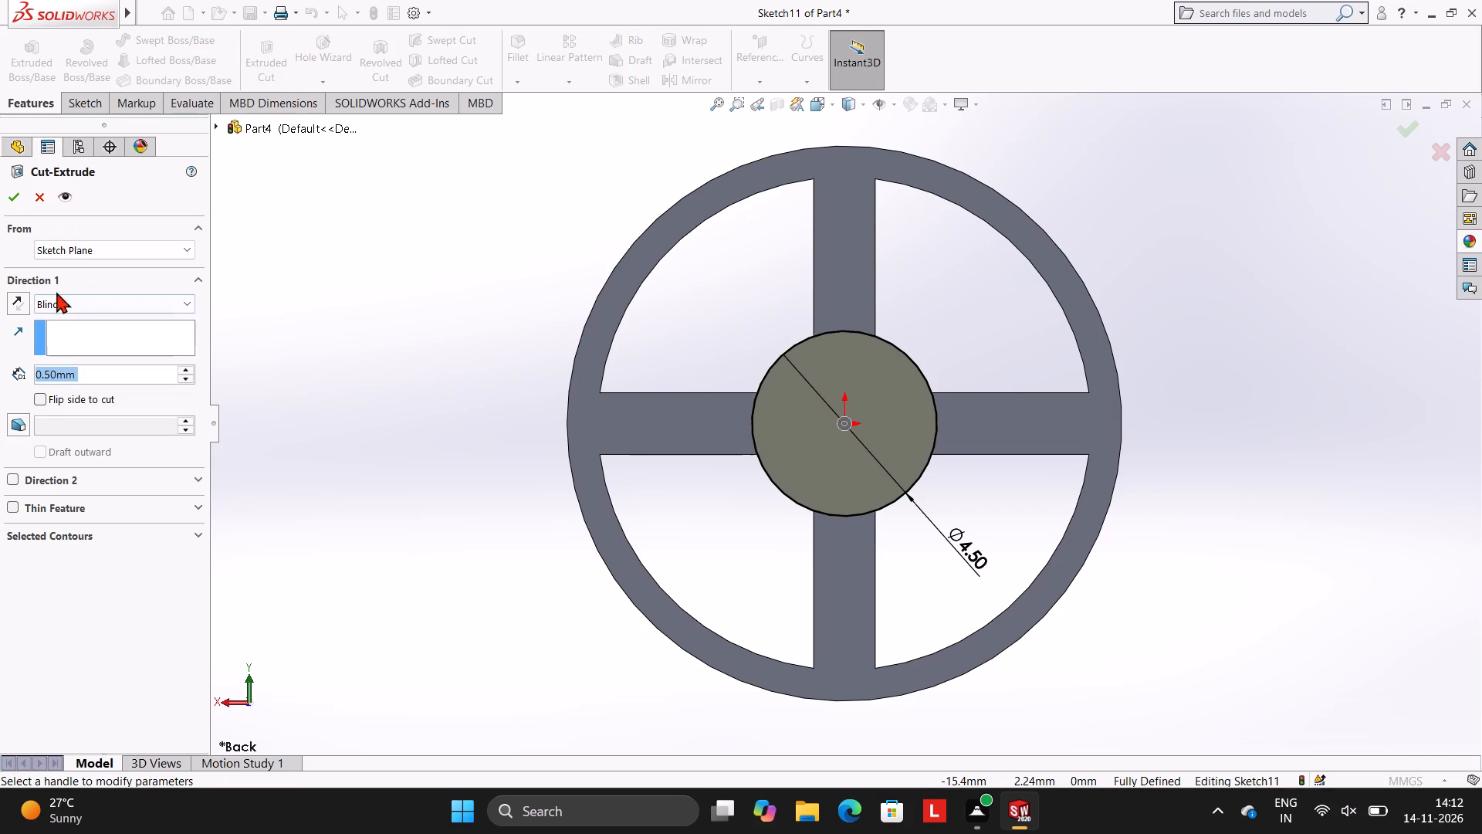
{"action": "left_click", "coordinate": [14, 198]}
{"action": "left_click", "coordinate": [313, 220]}
Start a sketch on the wheel's flat back face and view it face-on.
{"action": "middle_click_drag", "start_coordinate": [583, 492], "coordinate": [655, 425]}
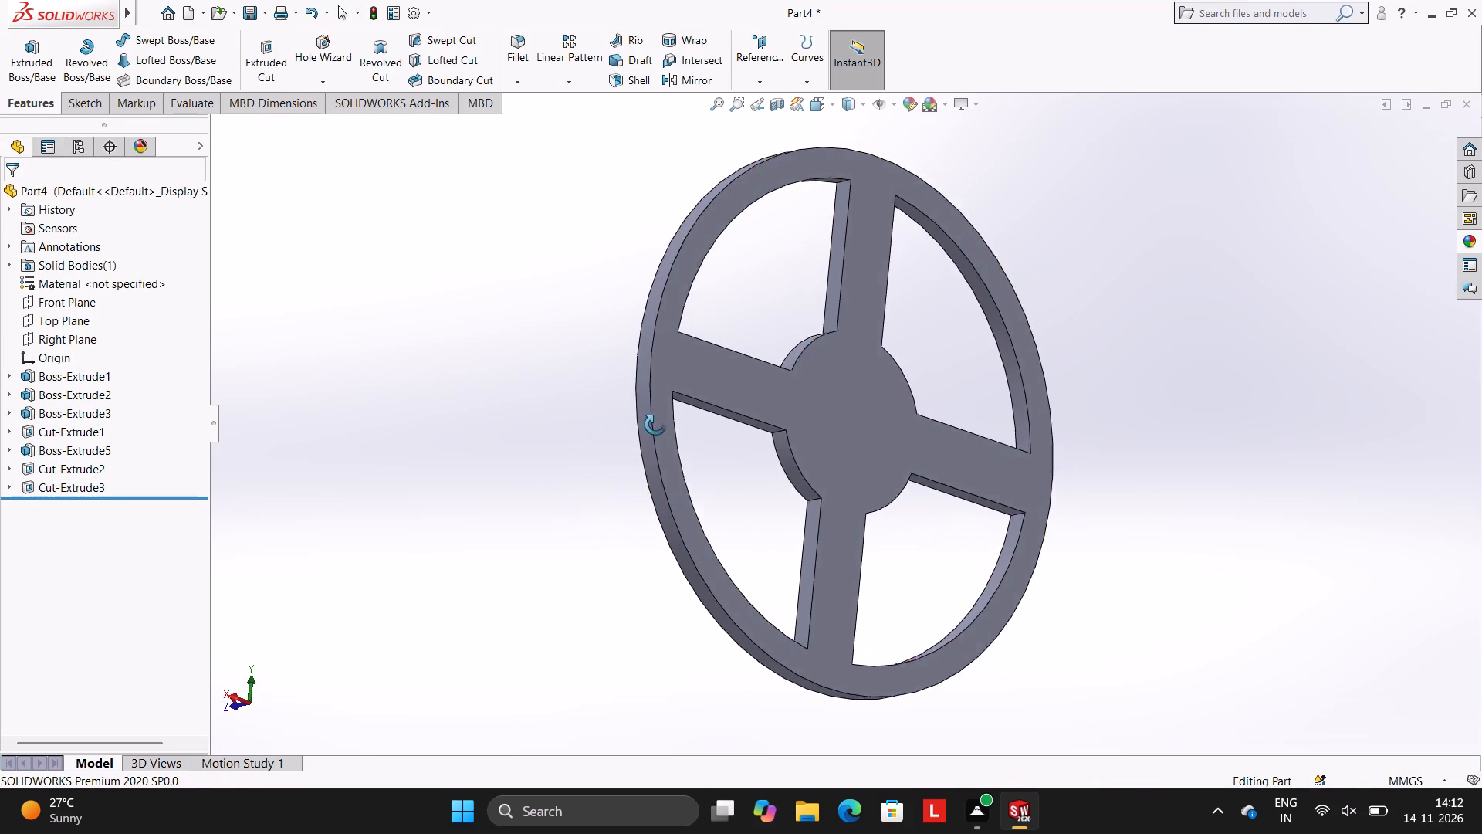
{"action": "middle_click_drag", "start_coordinate": [655, 425], "coordinate": [655, 425]}
{"action": "left_click", "coordinate": [859, 413]}
{"action": "left_click", "coordinate": [925, 371]}
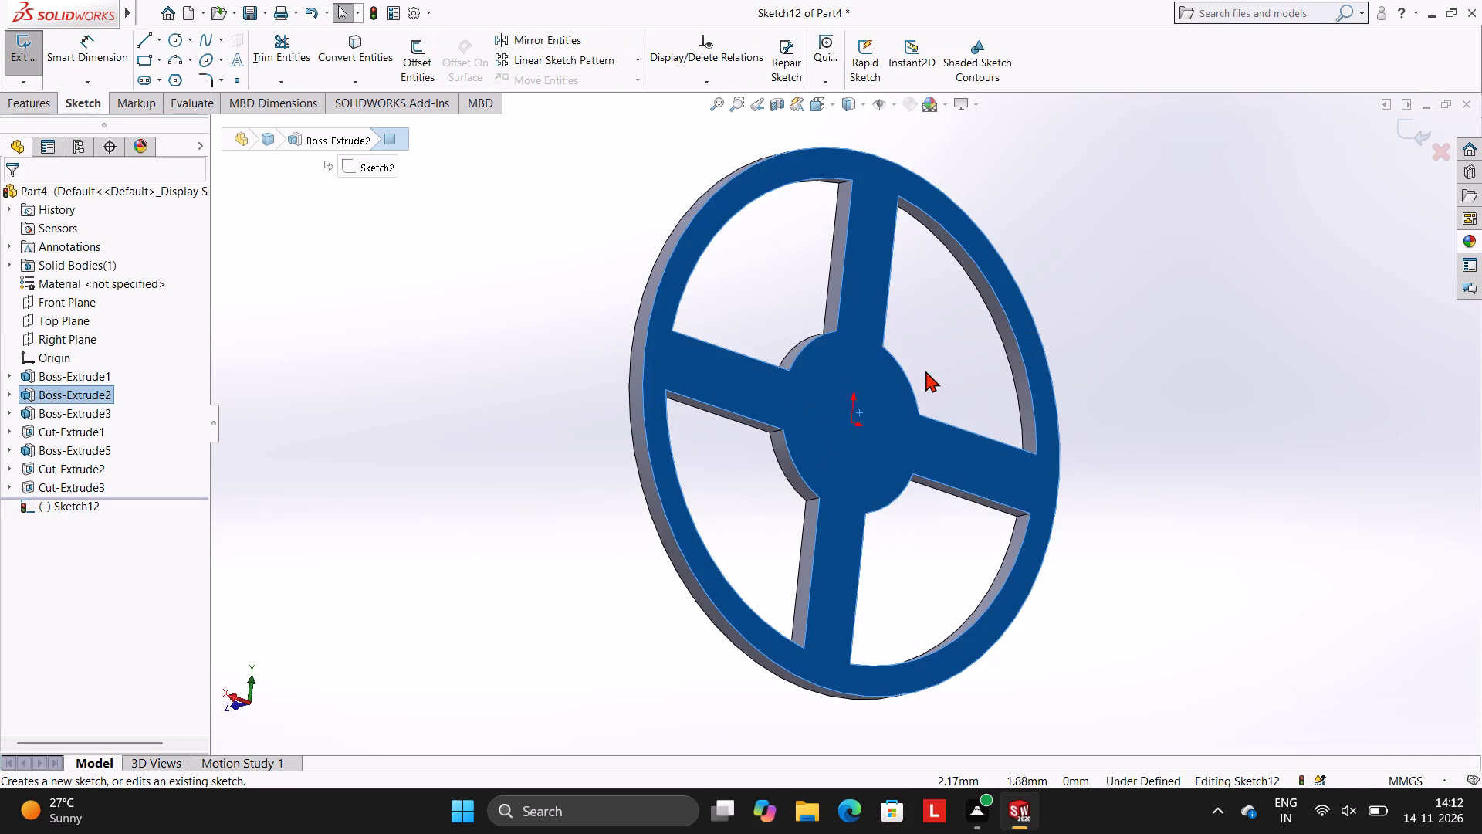
{"action": "key", "text": "ctrl+8"}
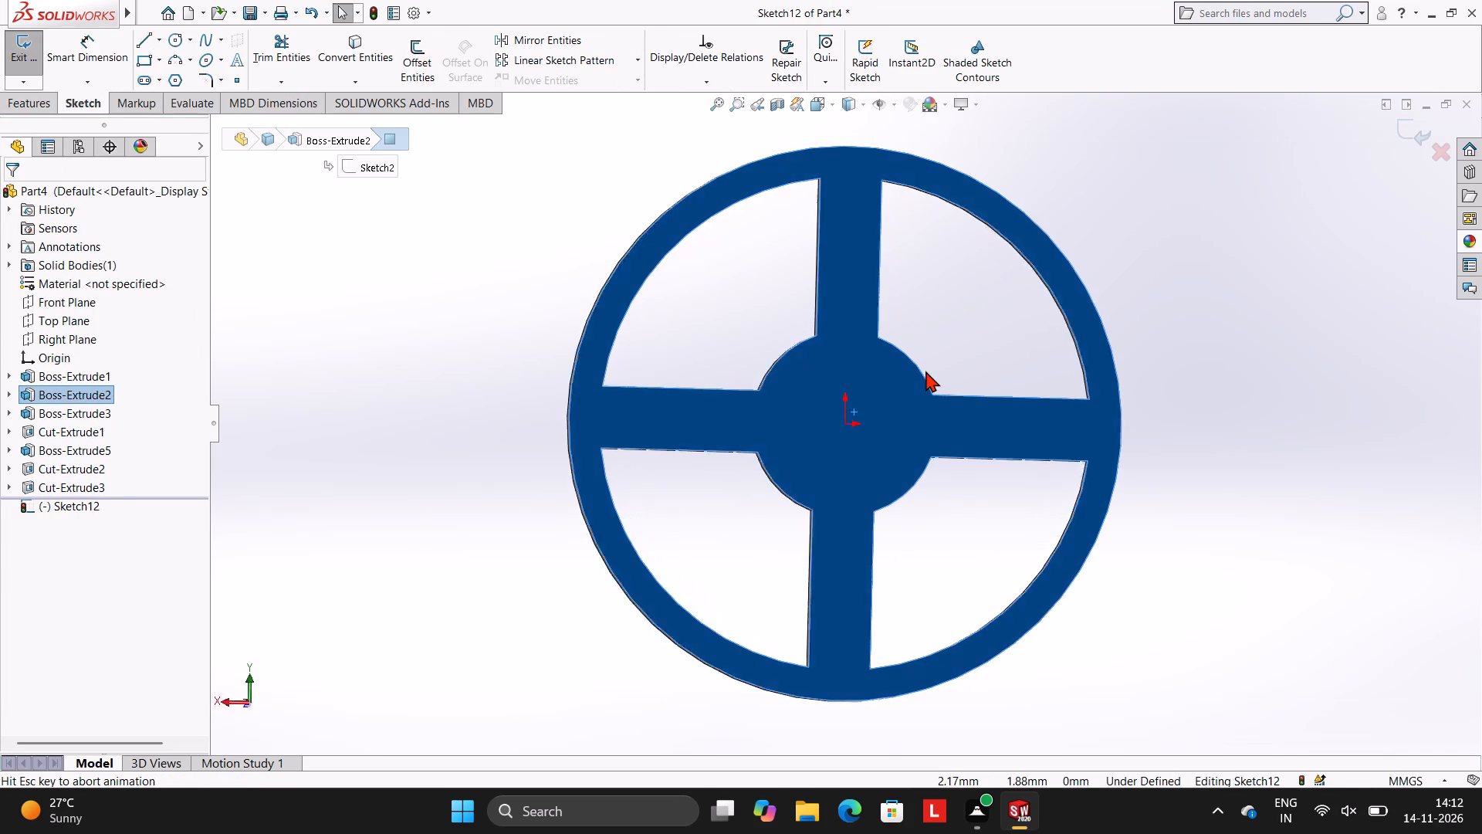
{"action": "key", "text": "Escape"}
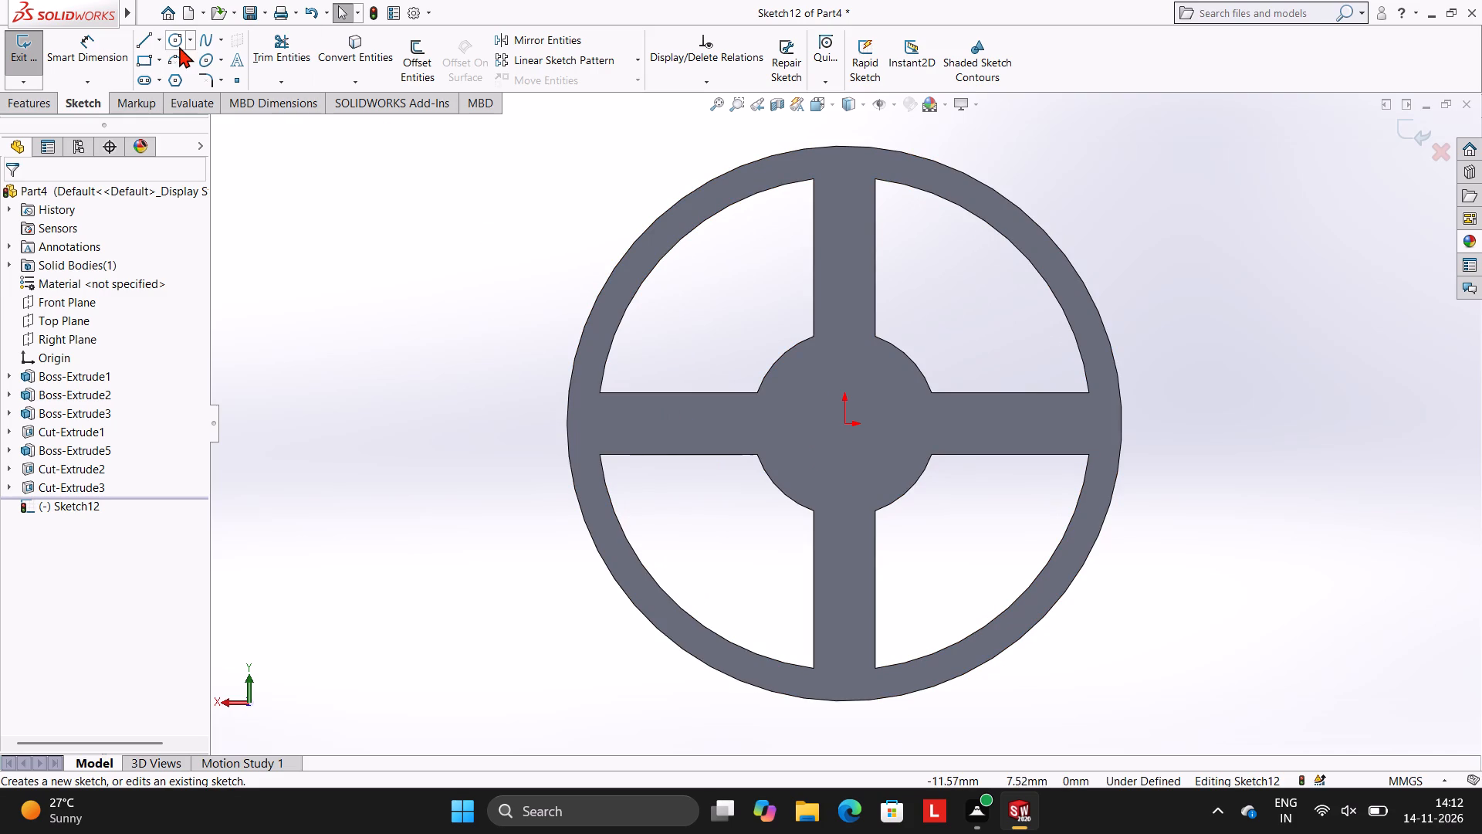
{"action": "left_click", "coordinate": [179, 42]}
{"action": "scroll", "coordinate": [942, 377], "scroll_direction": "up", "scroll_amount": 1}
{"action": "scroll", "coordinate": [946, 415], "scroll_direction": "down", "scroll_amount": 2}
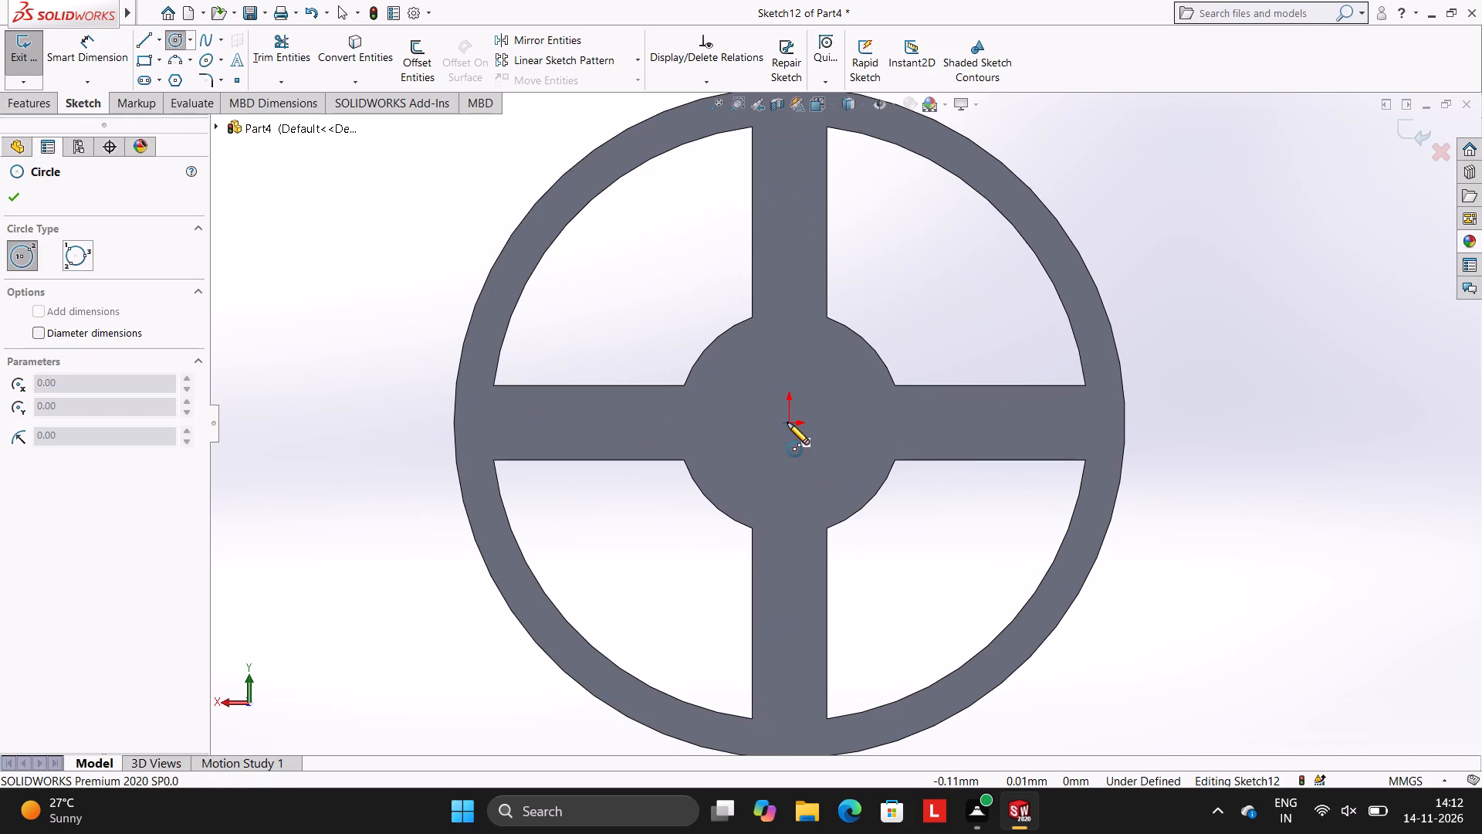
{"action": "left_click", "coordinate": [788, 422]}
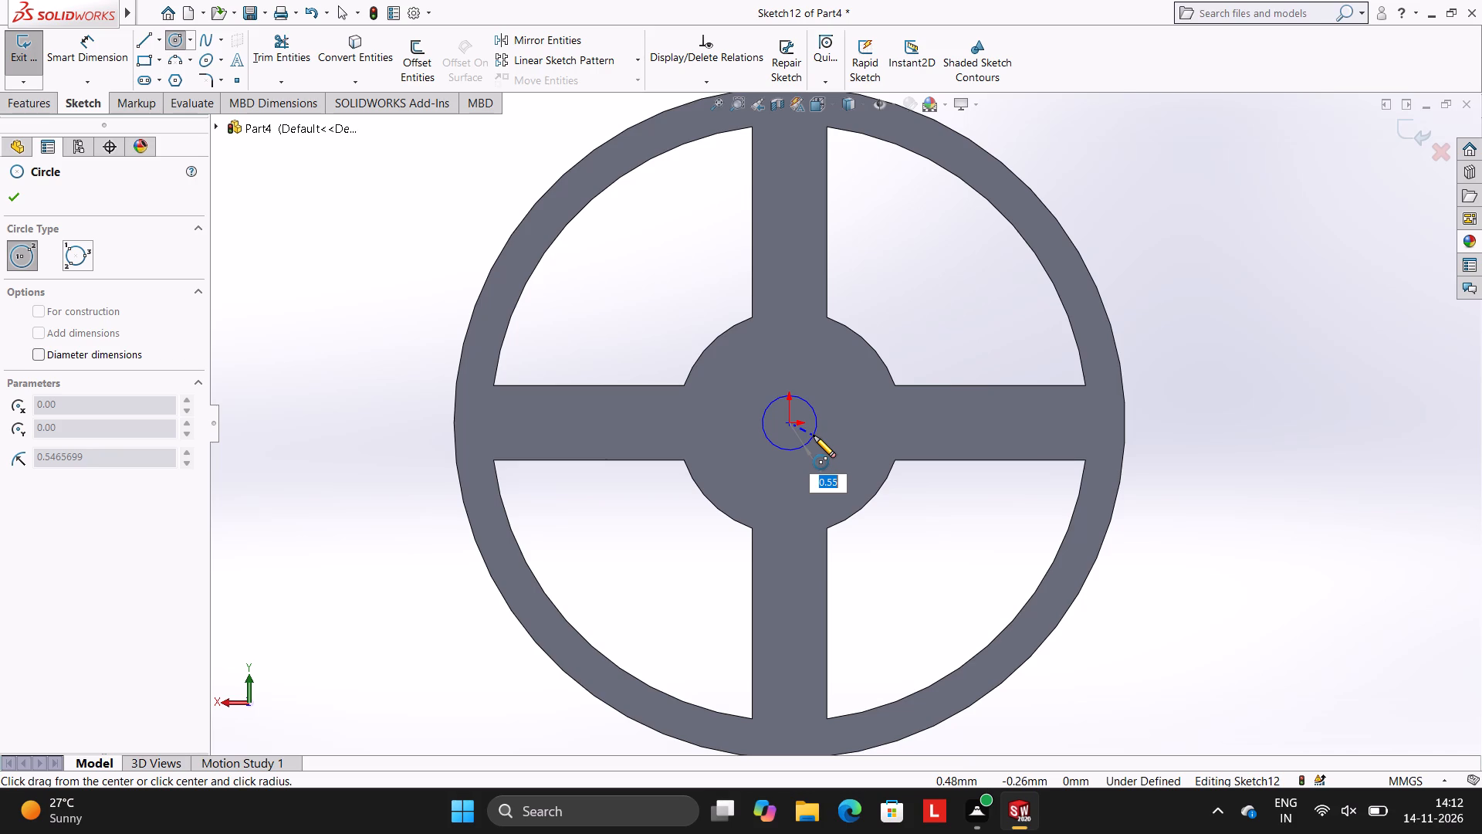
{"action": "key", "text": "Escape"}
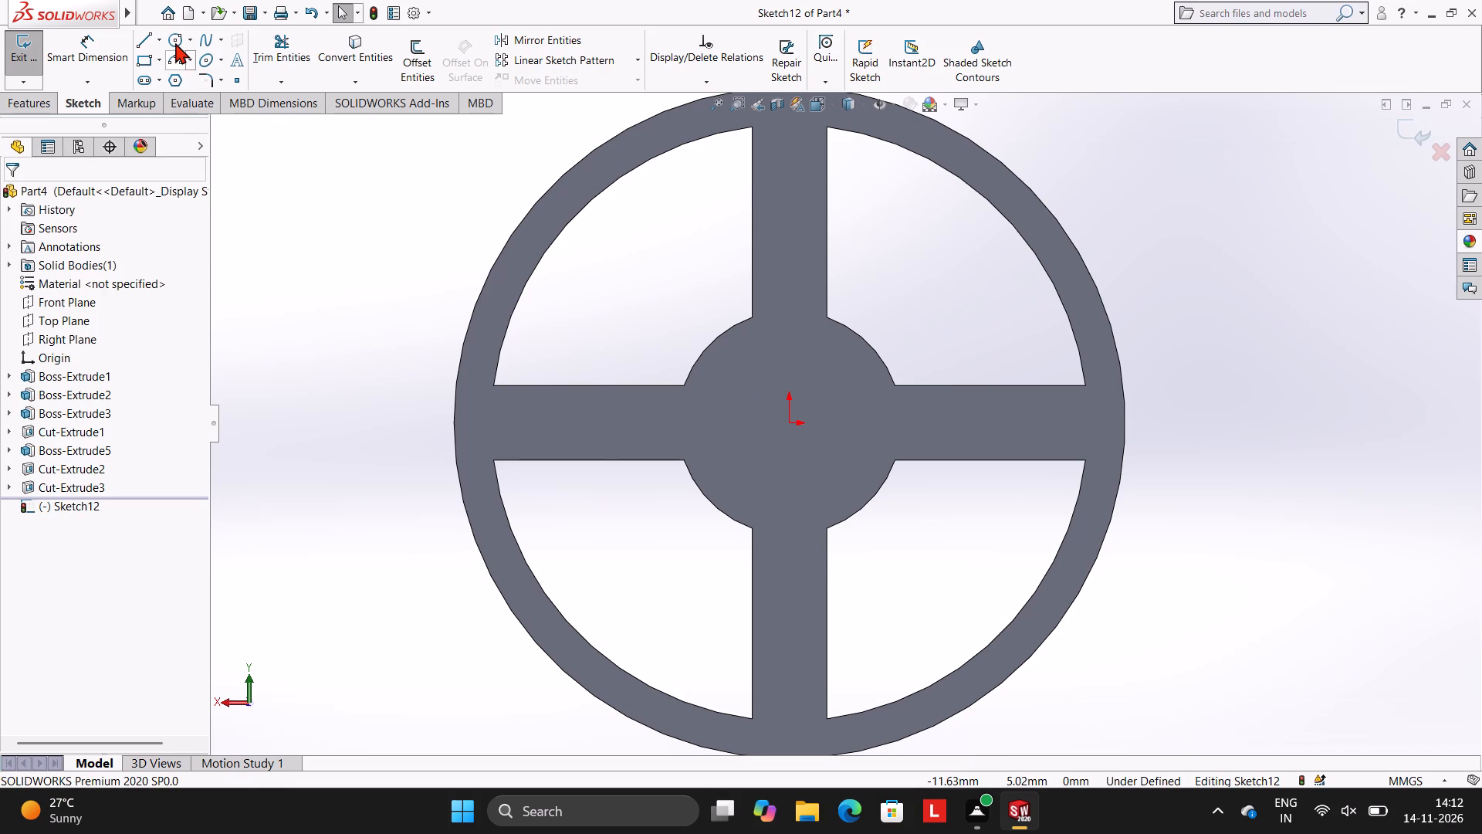
Sketch a circle centred on the origin with diameter dimensioning enabled and a 3 mm diameter.
{"action": "left_click", "coordinate": [175, 42]}
{"action": "left_click", "coordinate": [107, 337]}
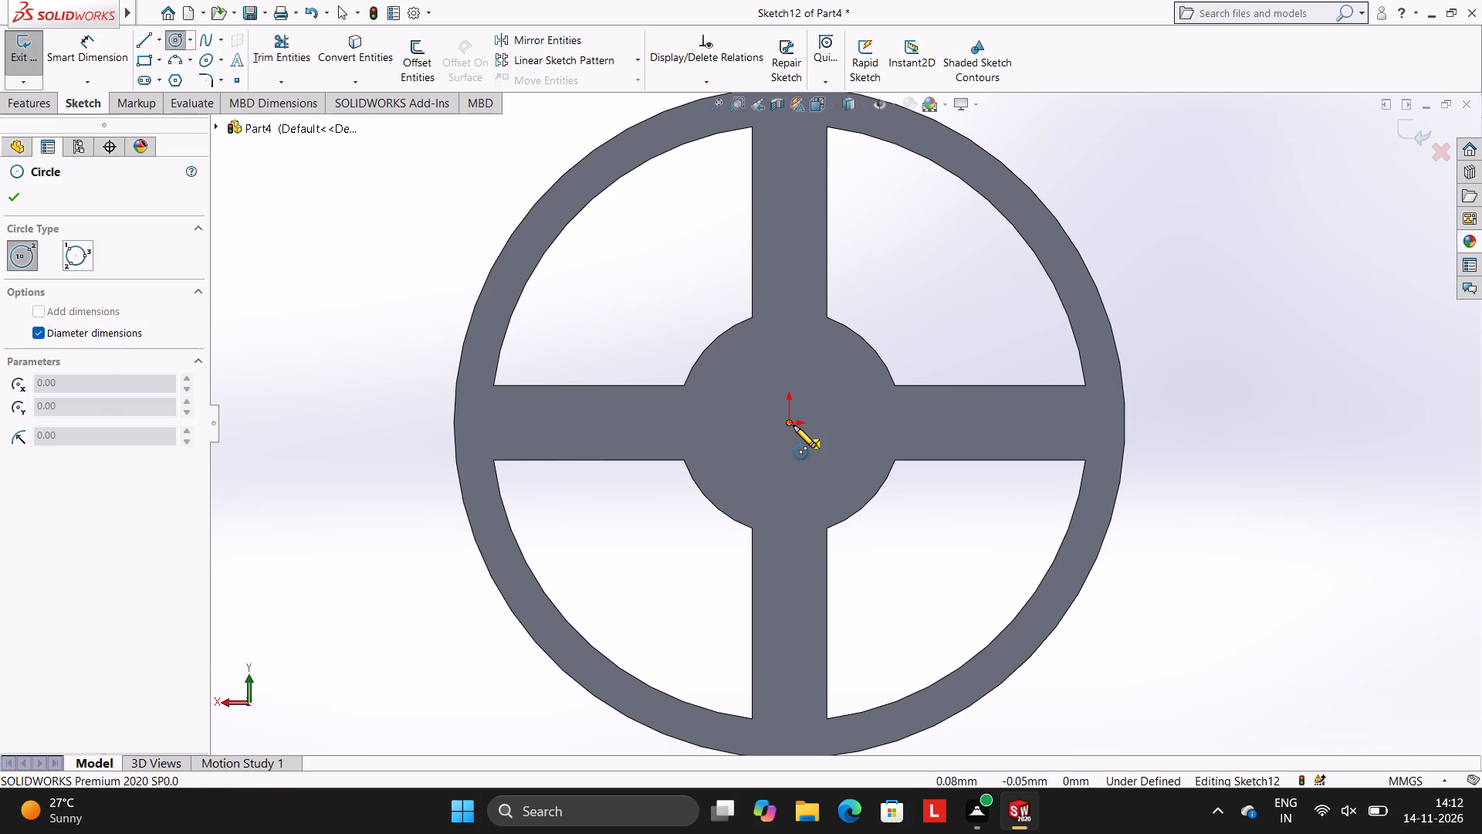
{"action": "left_click", "coordinate": [788, 425]}
{"action": "key", "text": "3"}
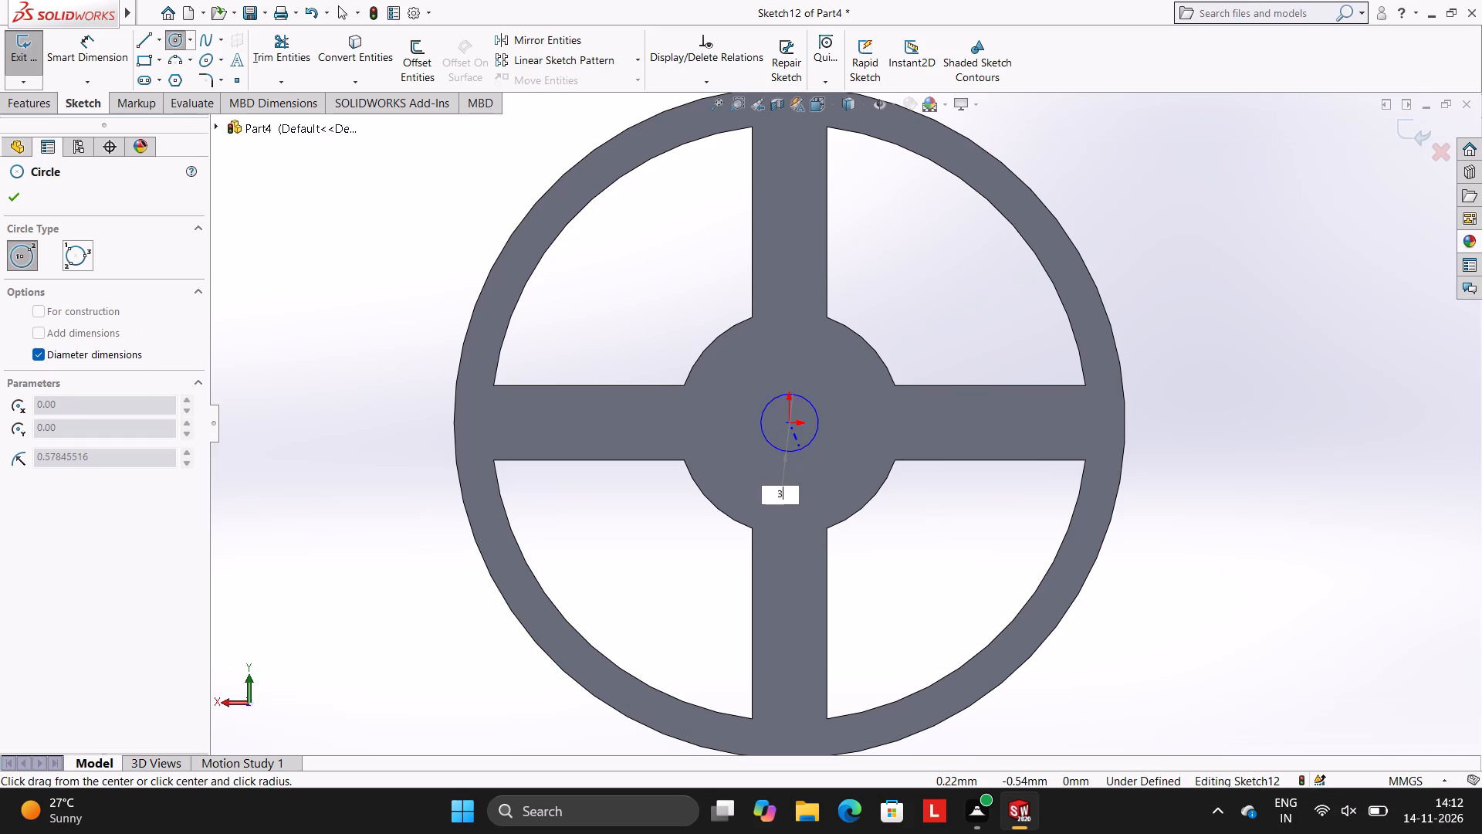
{"action": "key", "text": "Return"}
{"action": "key", "text": "Escape"}
{"action": "key", "text": "Escape"}
{"action": "key", "text": "Escape"}
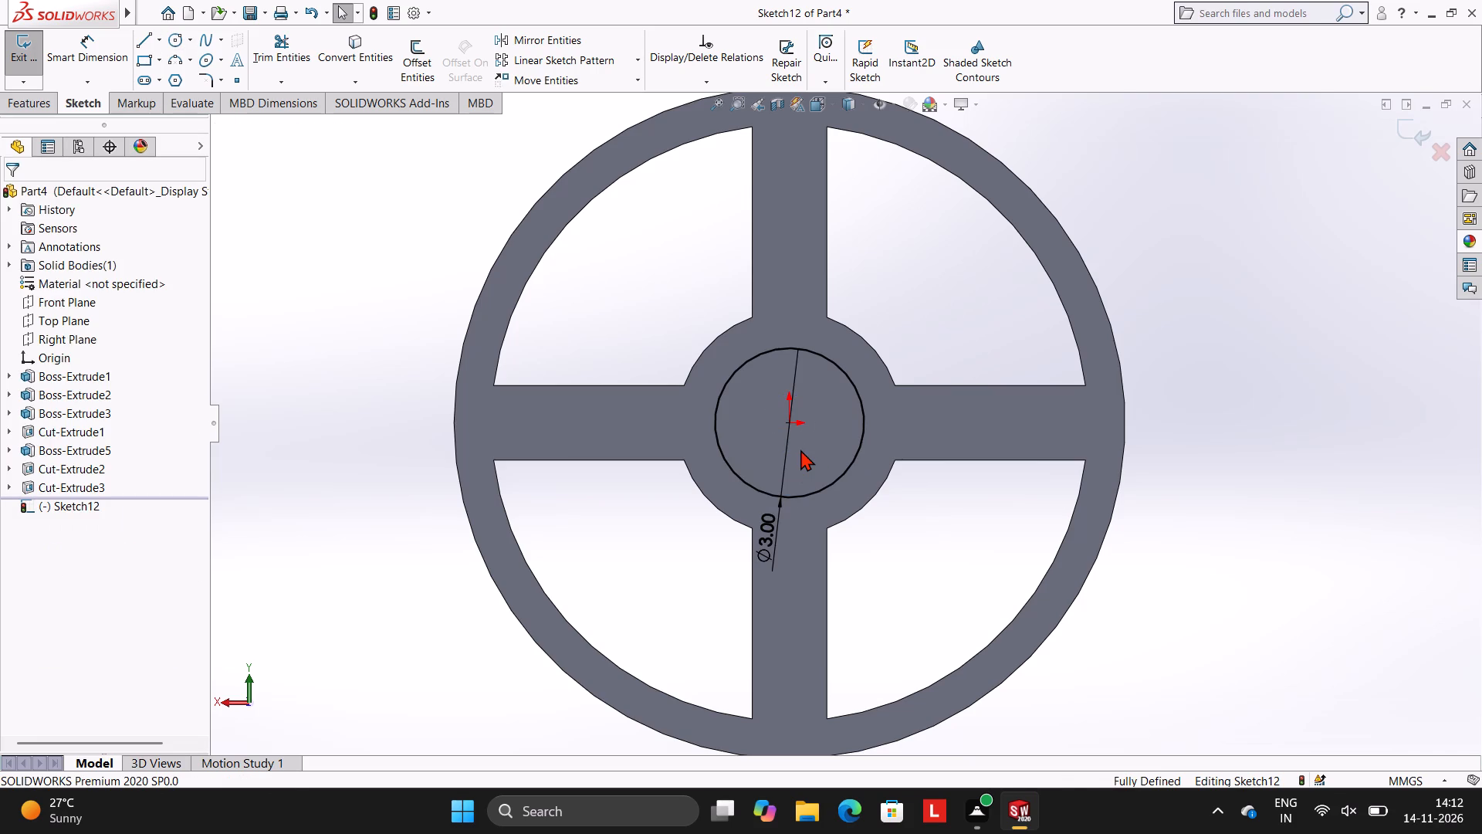
Boss-extrude the 3 mm circle on the back face blind 0.50 mm, merged with the wheel.
{"action": "left_click", "coordinate": [39, 99]}
{"action": "left_click", "coordinate": [22, 71]}
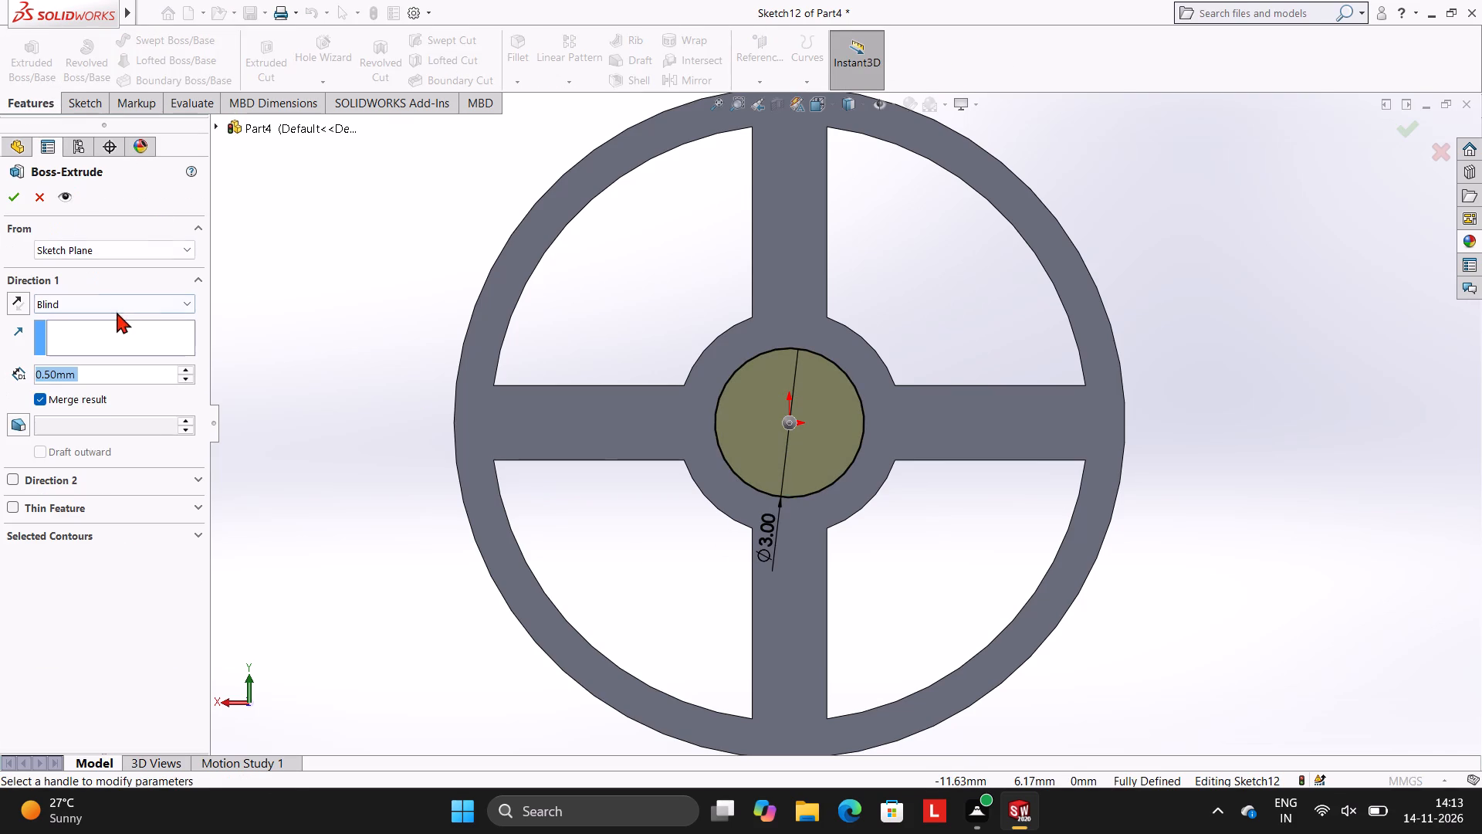
{"action": "left_click", "coordinate": [20, 200]}
{"action": "left_click", "coordinate": [284, 217]}
Sketch a 3 mm diameter circle centred on the origin on the wheel's flat front face.
{"action": "middle_click_drag", "start_coordinate": [414, 270], "coordinate": [585, 290]}
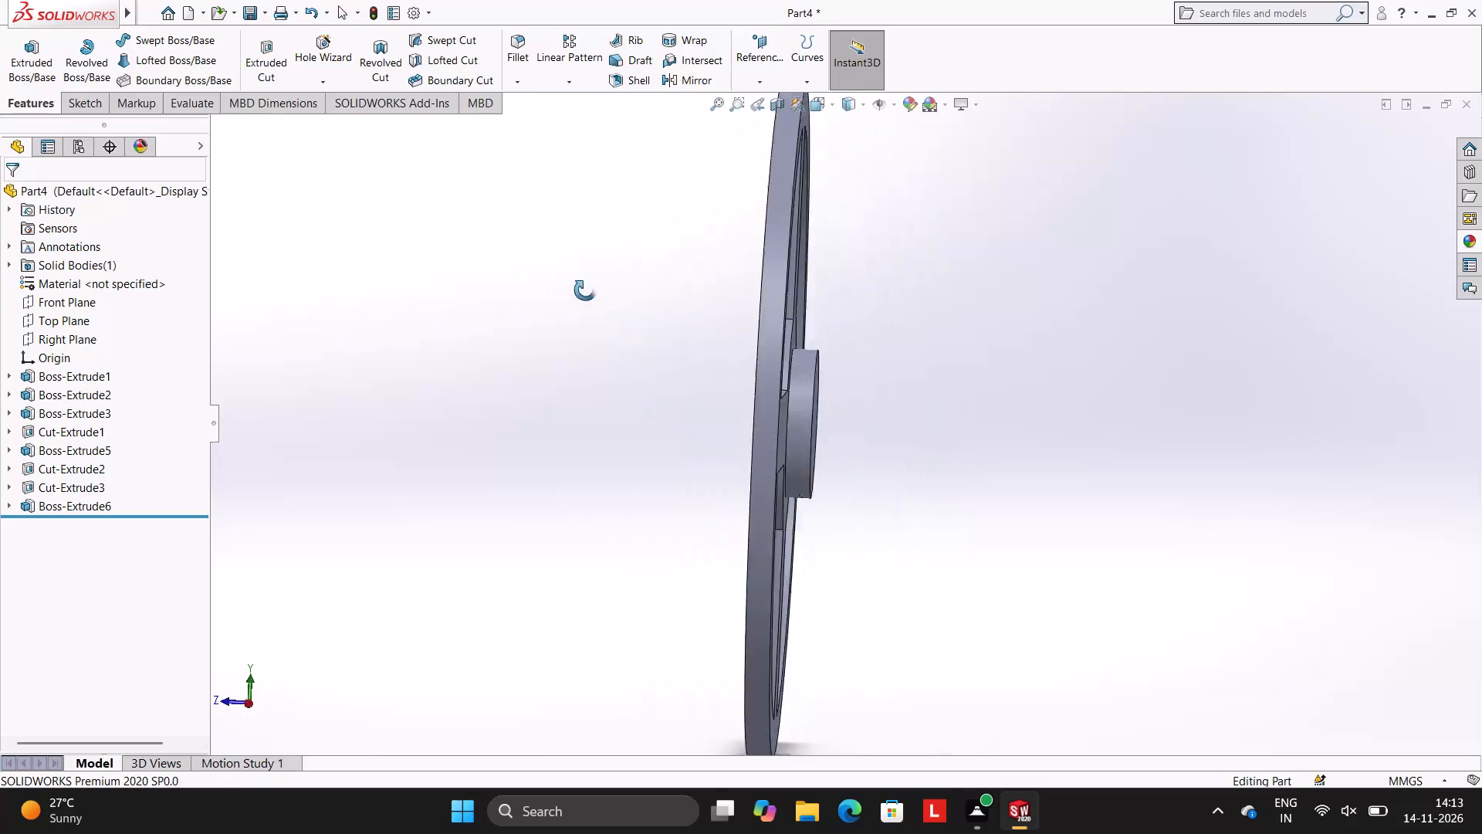
{"action": "middle_click_drag", "start_coordinate": [585, 290], "coordinate": [682, 307]}
{"action": "left_click", "coordinate": [735, 401]}
{"action": "left_click", "coordinate": [801, 362]}
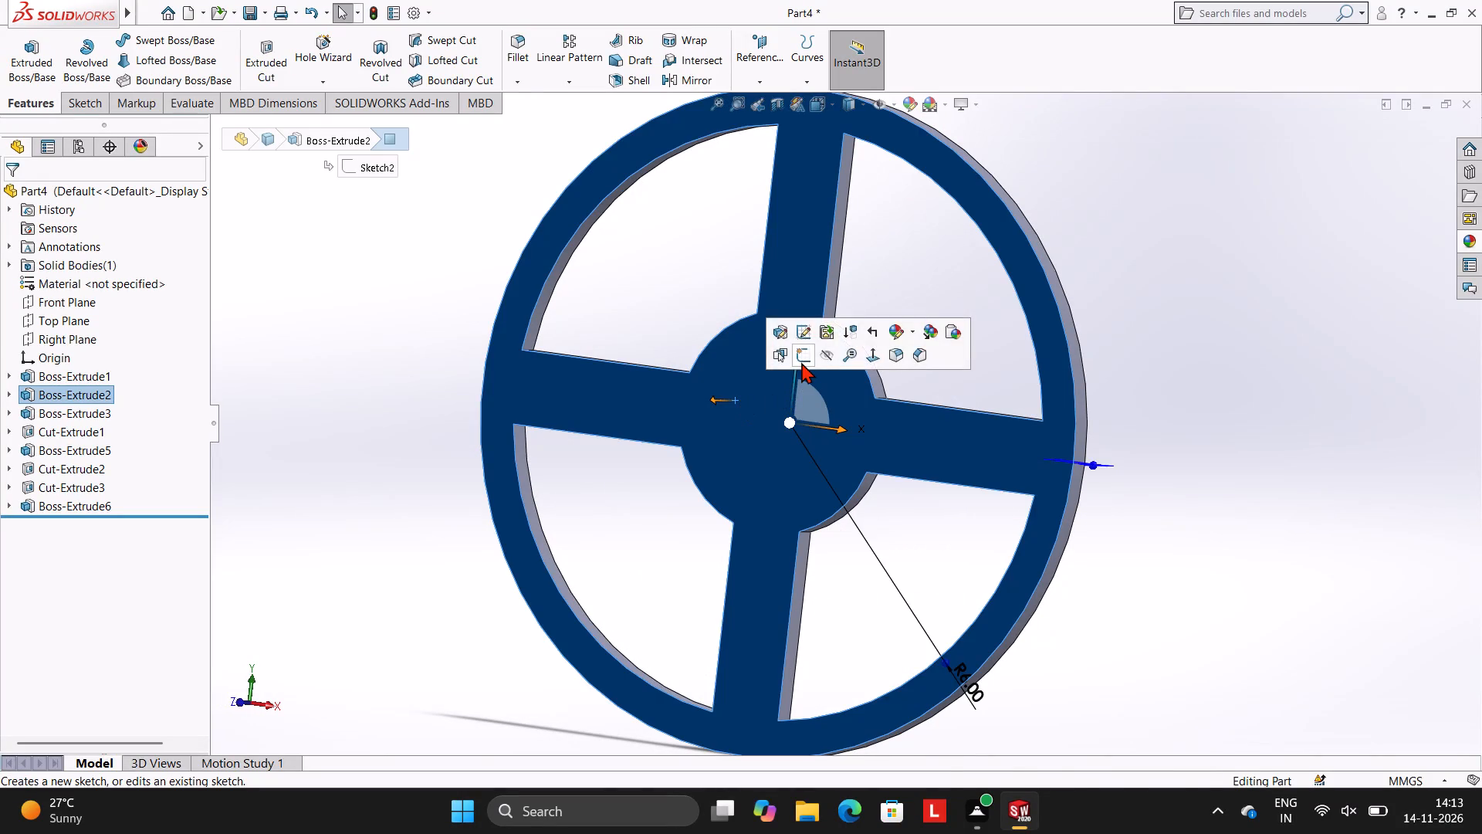
{"action": "key", "text": "ctrl+8"}
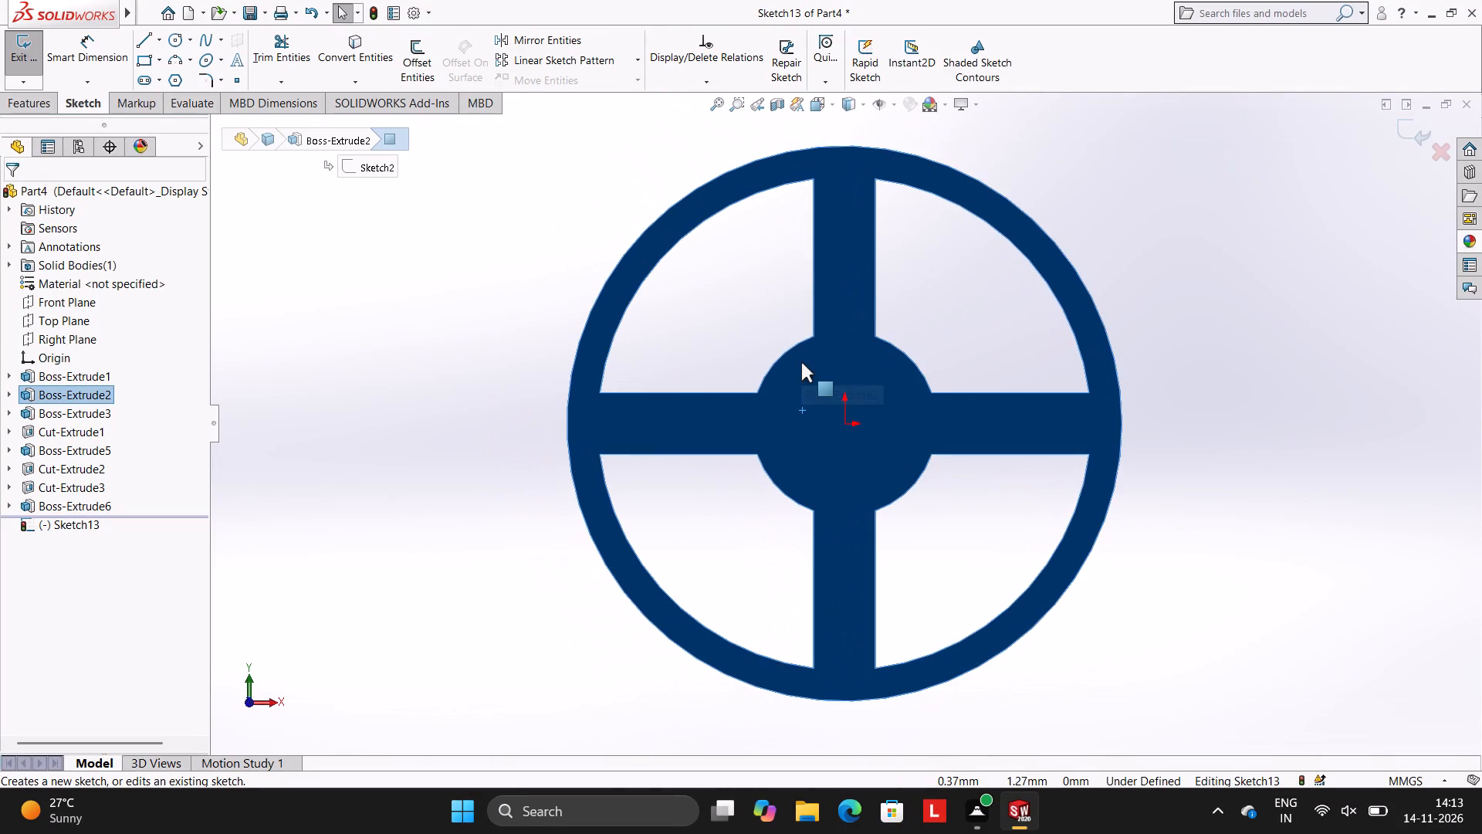
{"action": "key", "text": "Escape"}
{"action": "scroll", "coordinate": [1093, 415], "scroll_direction": "up", "scroll_amount": 2}
{"action": "scroll", "coordinate": [1093, 415], "scroll_direction": "down", "scroll_amount": 3}
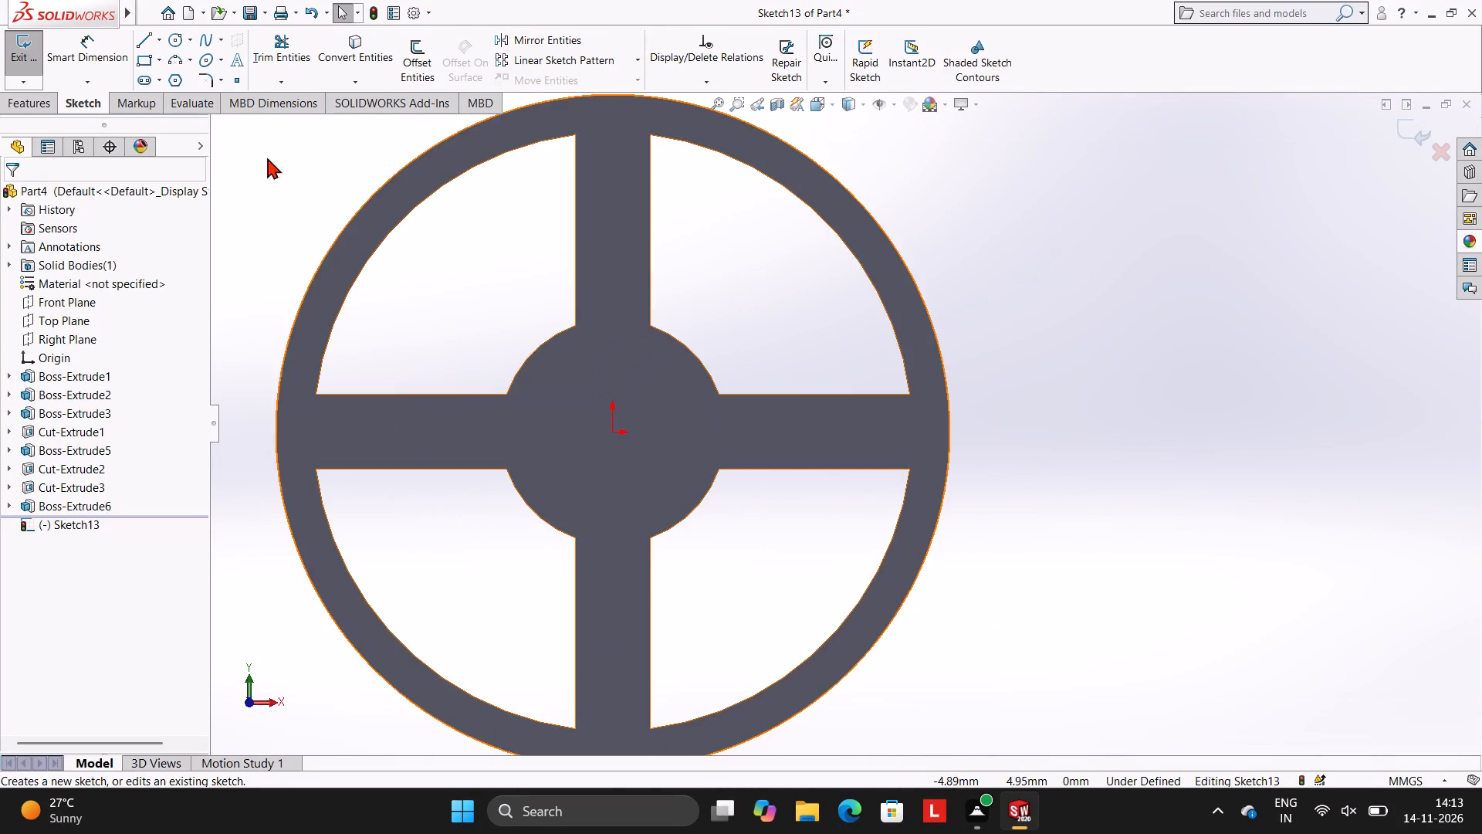
{"action": "left_click", "coordinate": [175, 36]}
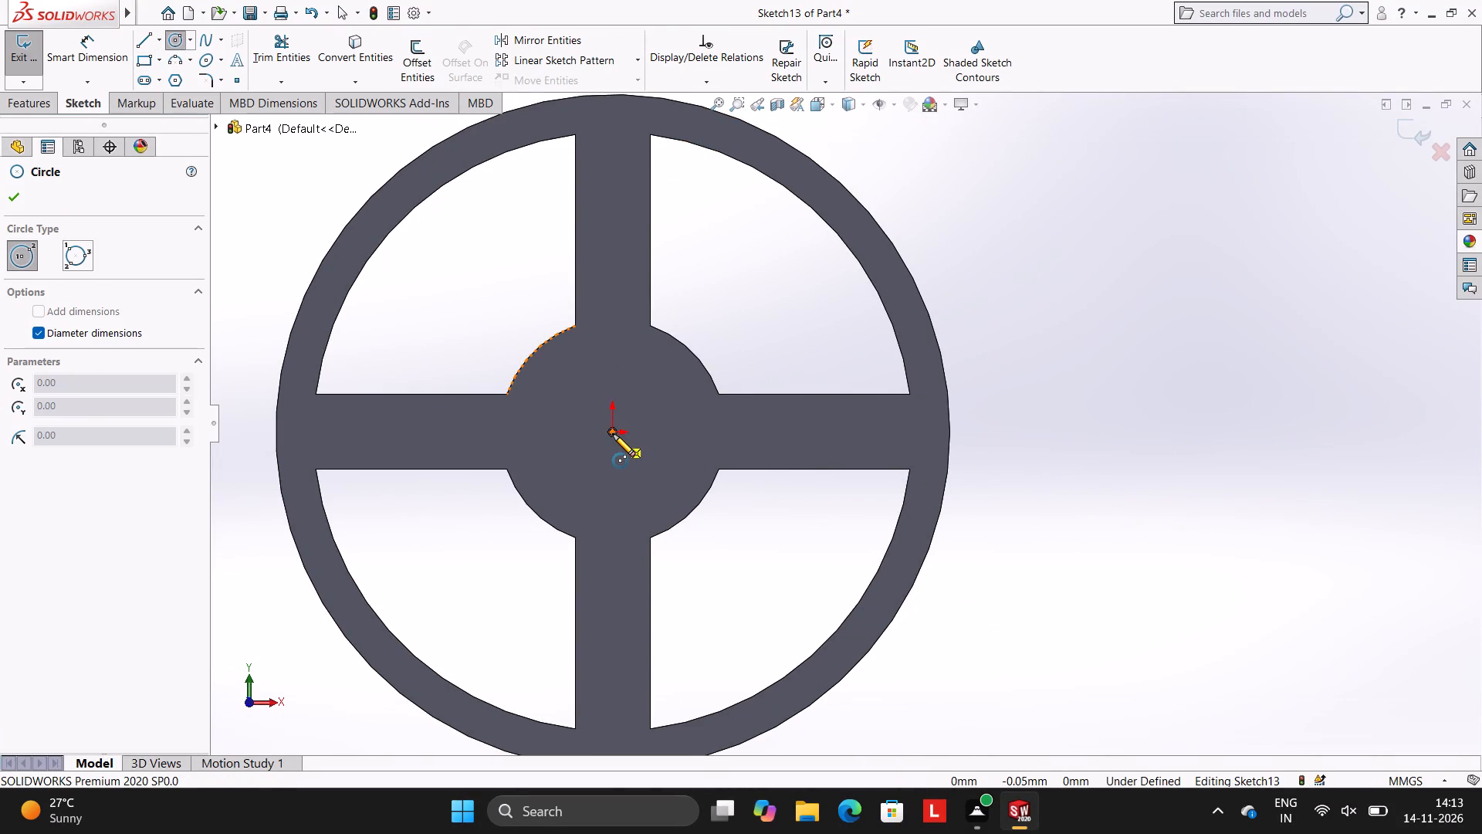
{"action": "left_click", "coordinate": [612, 434]}
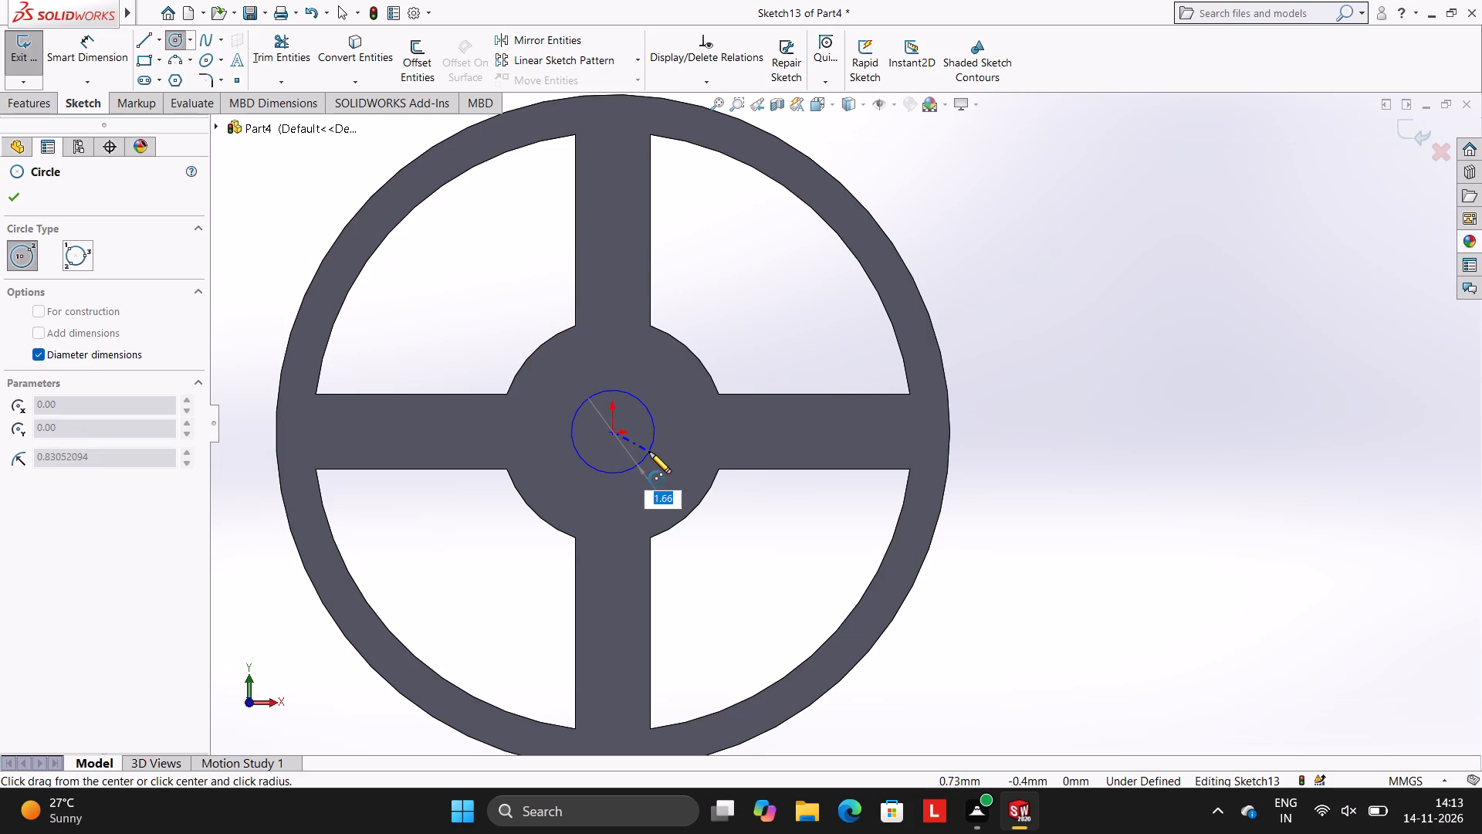
{"action": "key", "text": "3"}
{"action": "key", "text": "Return"}
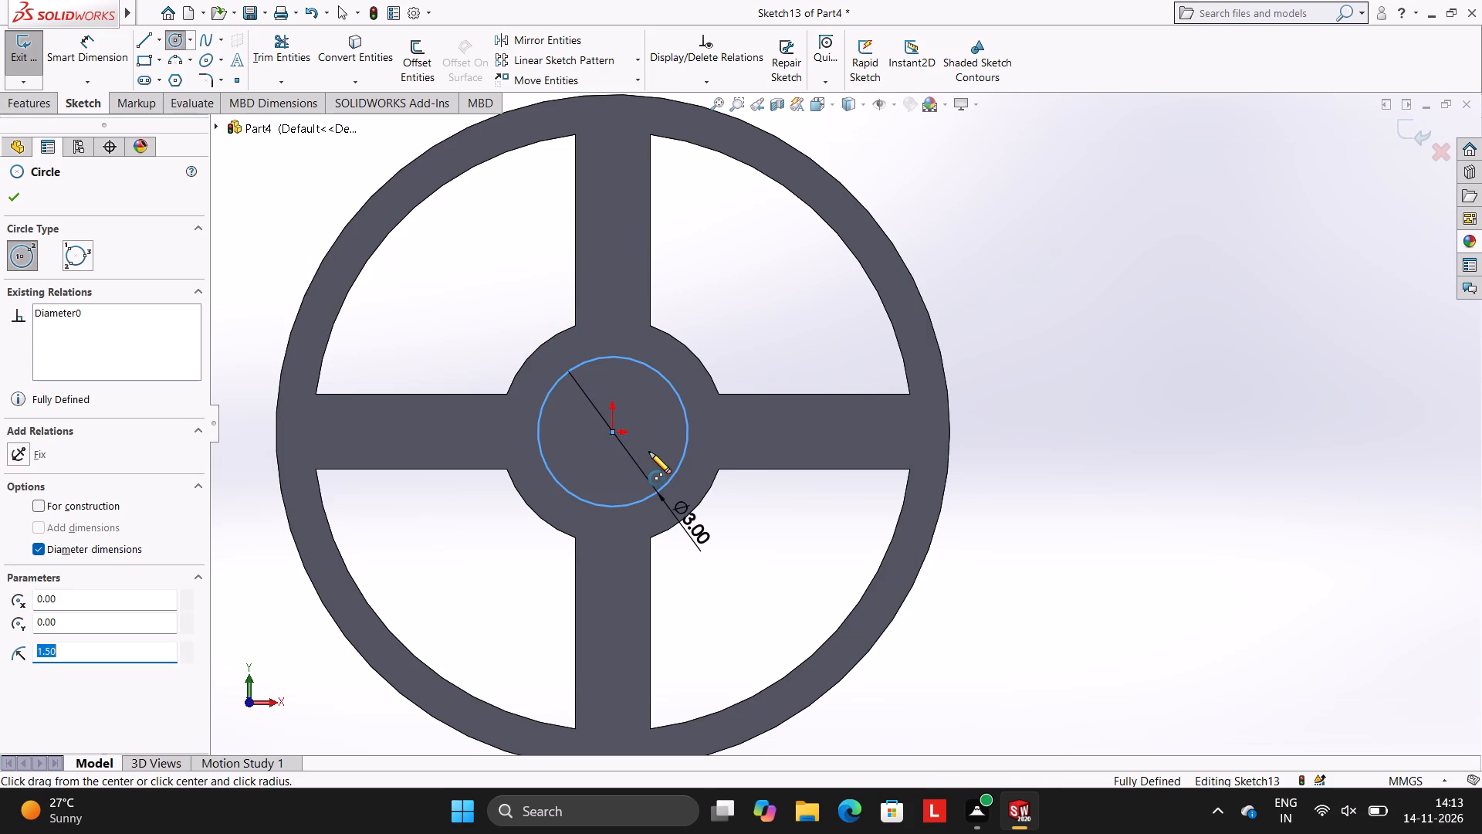
{"action": "key", "text": "Escape"}
{"action": "key", "text": "Escape"}
Boss-extrude the 3 mm circle on the front face blind 0.50 mm, merged with the wheel.
{"action": "left_click", "coordinate": [32, 114]}
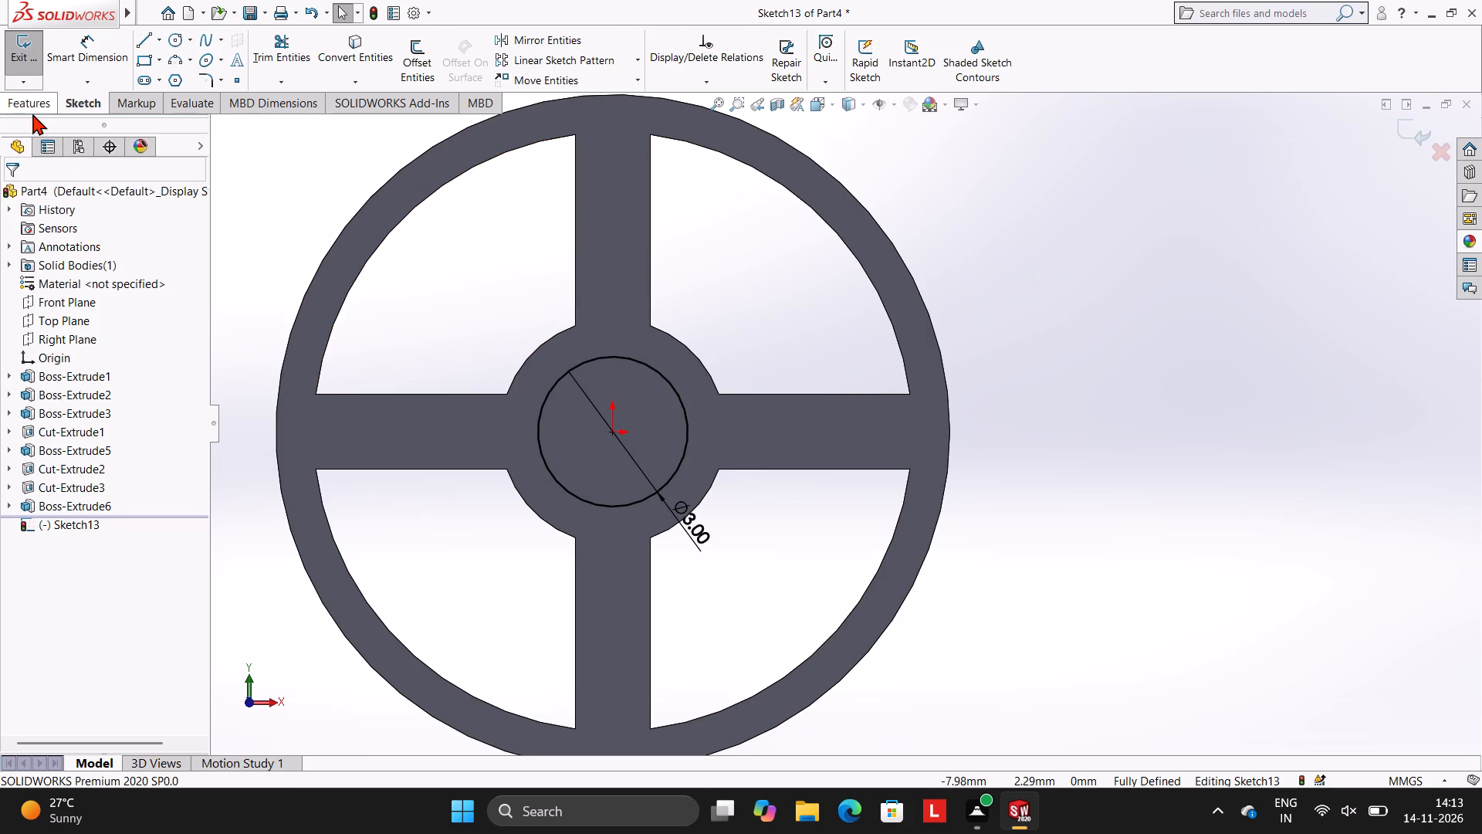
{"action": "left_click", "coordinate": [44, 59]}
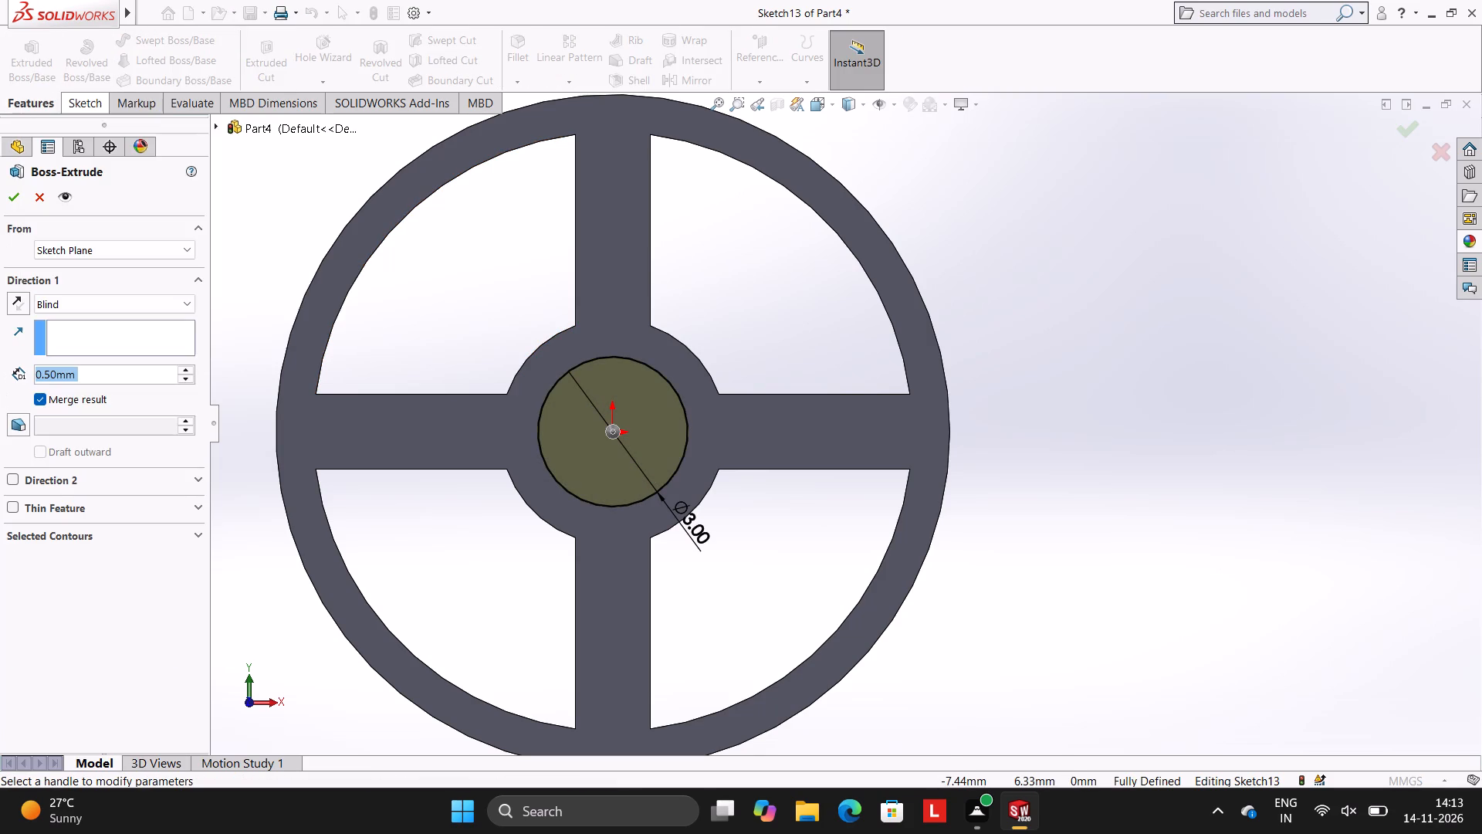
{"action": "left_click", "coordinate": [7, 194]}
{"action": "left_click", "coordinate": [408, 287]}
Open a new sketch on the side face of one wheel arm, viewed normal to the face.
{"action": "scroll", "coordinate": [561, 324], "scroll_direction": "up", "scroll_amount": 1}
{"action": "middle_click_drag", "start_coordinate": [697, 335], "coordinate": [795, 335]}
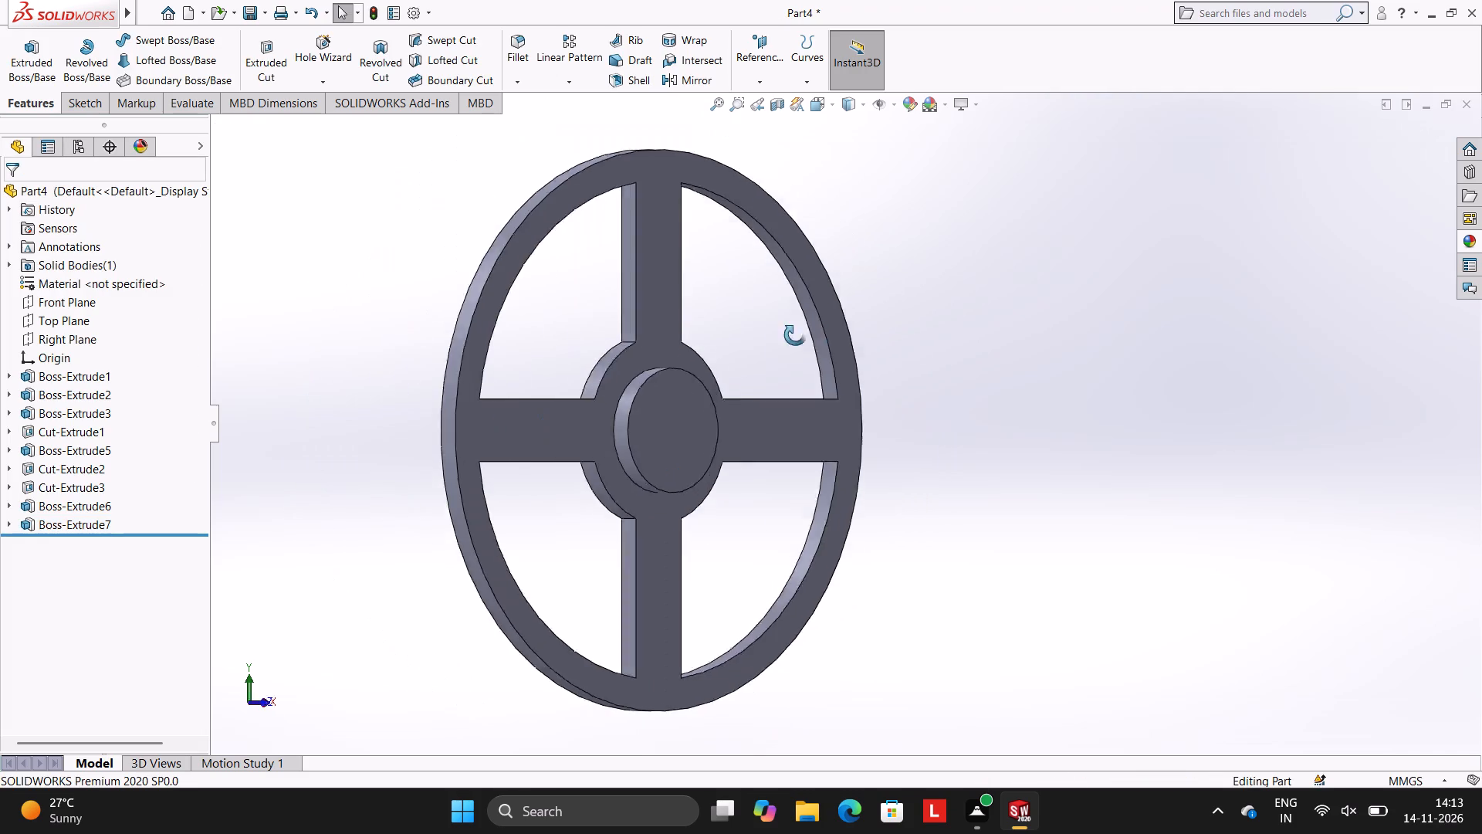
{"action": "middle_click_drag", "start_coordinate": [795, 335], "coordinate": [761, 280]}
{"action": "middle_click_drag", "start_coordinate": [1007, 456], "coordinate": [981, 366]}
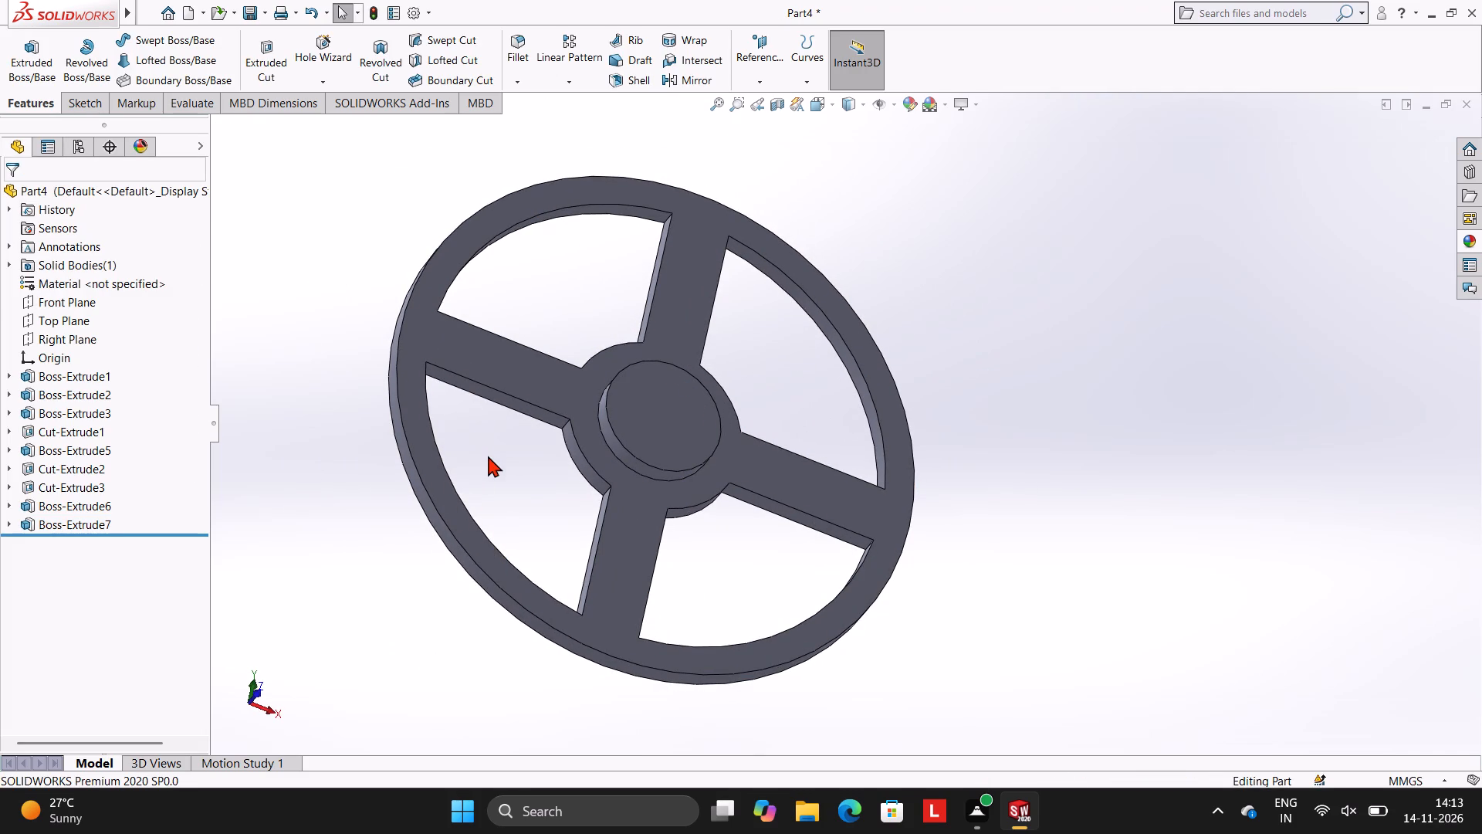
{"action": "left_click", "coordinate": [491, 393]}
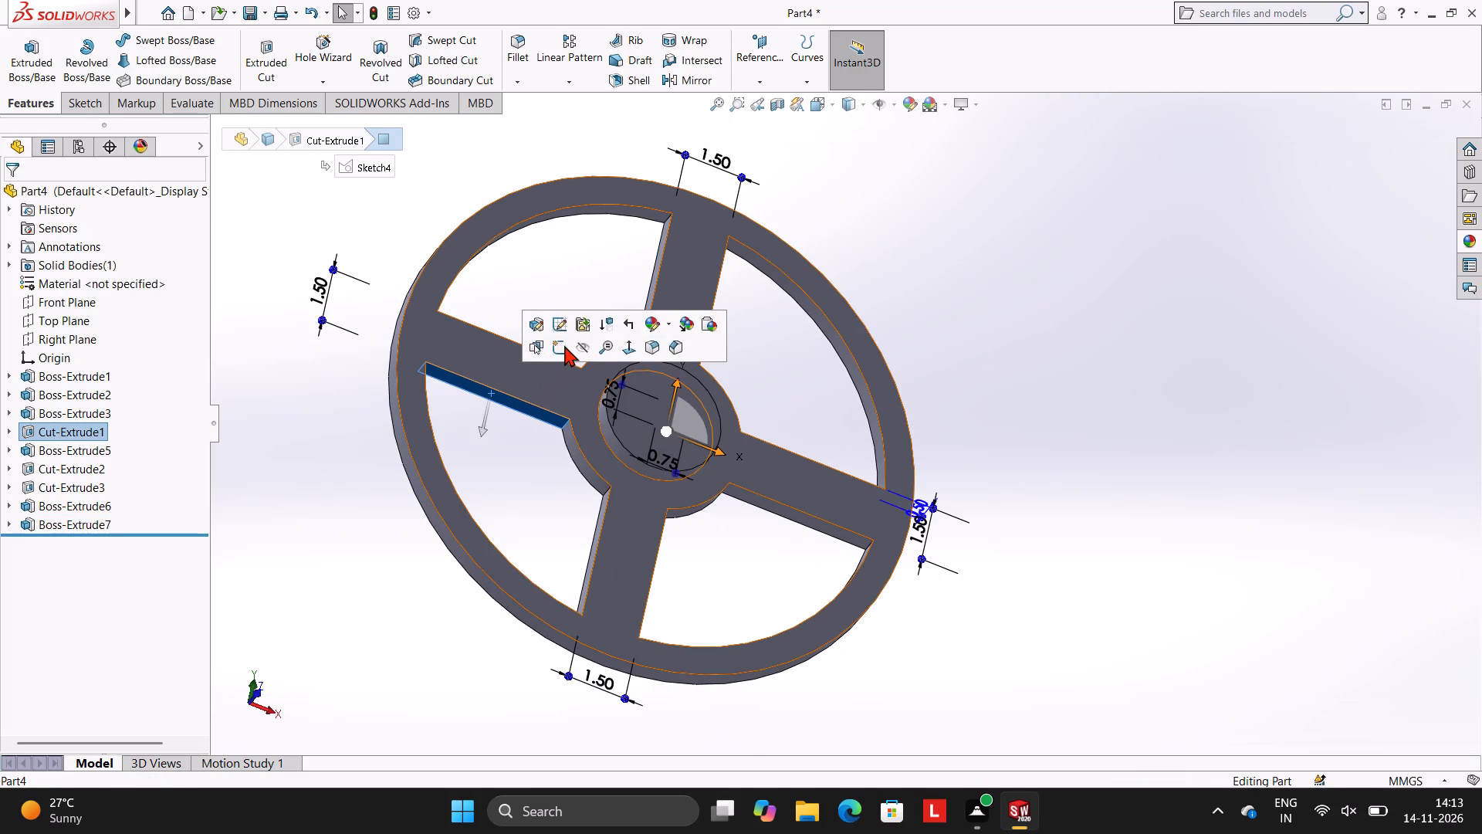
{"action": "left_click", "coordinate": [562, 345]}
{"action": "key", "text": "ctrl+8"}
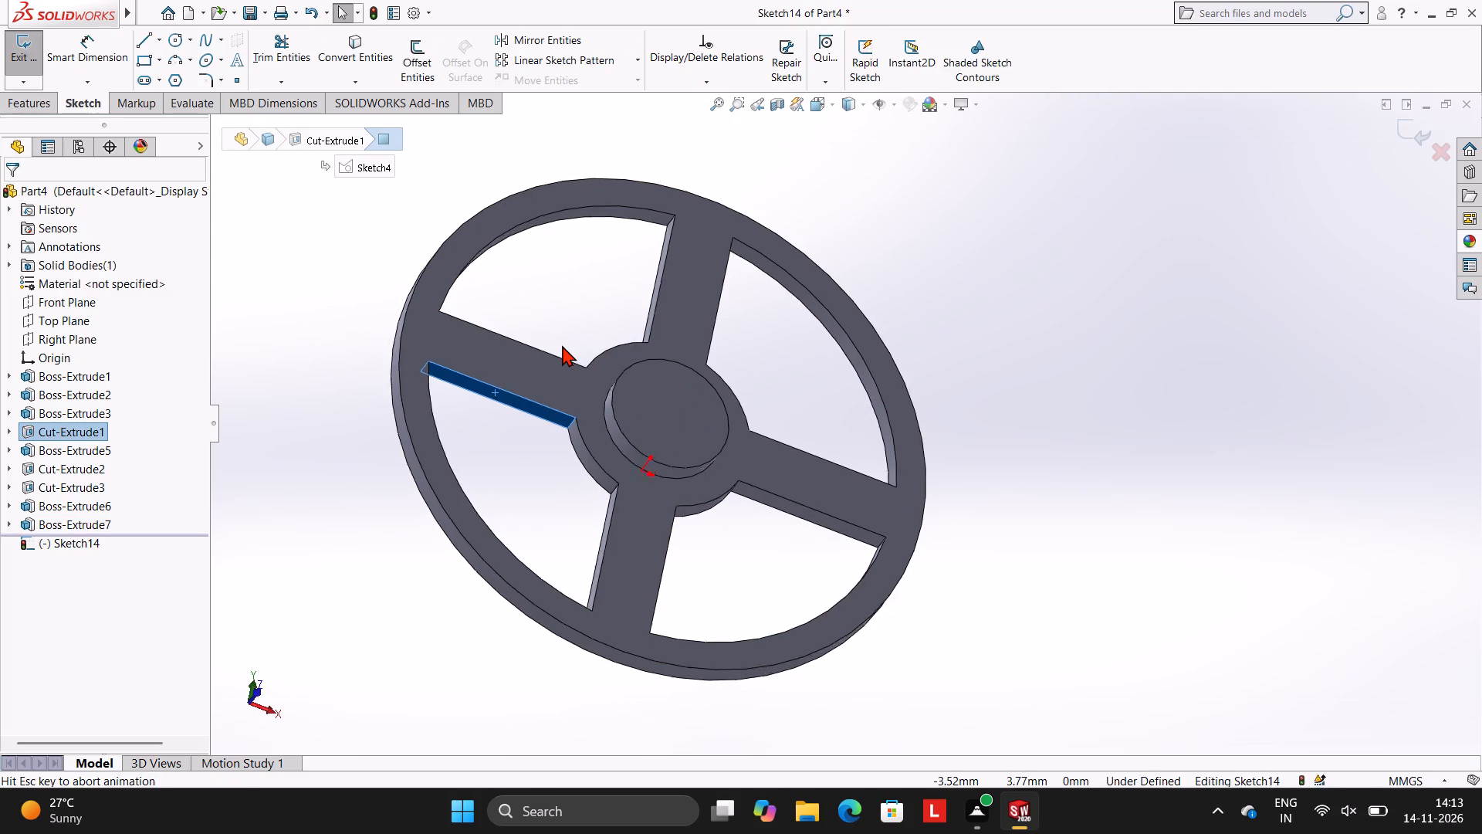
{"action": "key", "text": "Escape"}
Sketch a vertical line about 0.5 mm down the boss's side from its top corner, continued by a 5.25 mm horizontal line to the rim's outer corner.
{"action": "scroll", "coordinate": [638, 375], "scroll_direction": "down", "scroll_amount": 3}
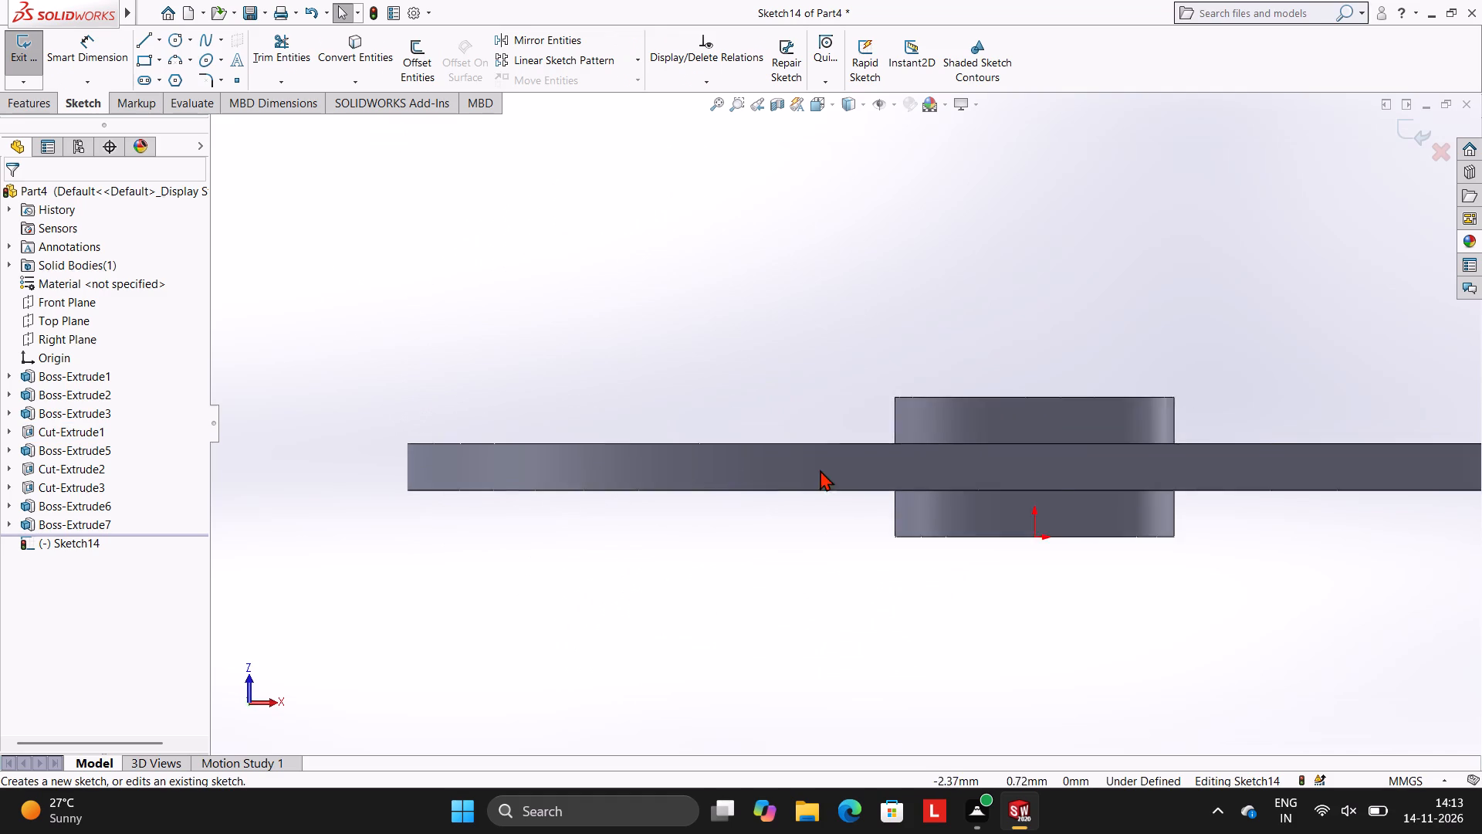
{"action": "scroll", "coordinate": [823, 470], "scroll_direction": "up", "scroll_amount": 2}
{"action": "scroll", "coordinate": [881, 426], "scroll_direction": "down", "scroll_amount": 1}
{"action": "scroll", "coordinate": [850, 475], "scroll_direction": "up", "scroll_amount": 2}
{"action": "scroll", "coordinate": [902, 449], "scroll_direction": "down", "scroll_amount": 2}
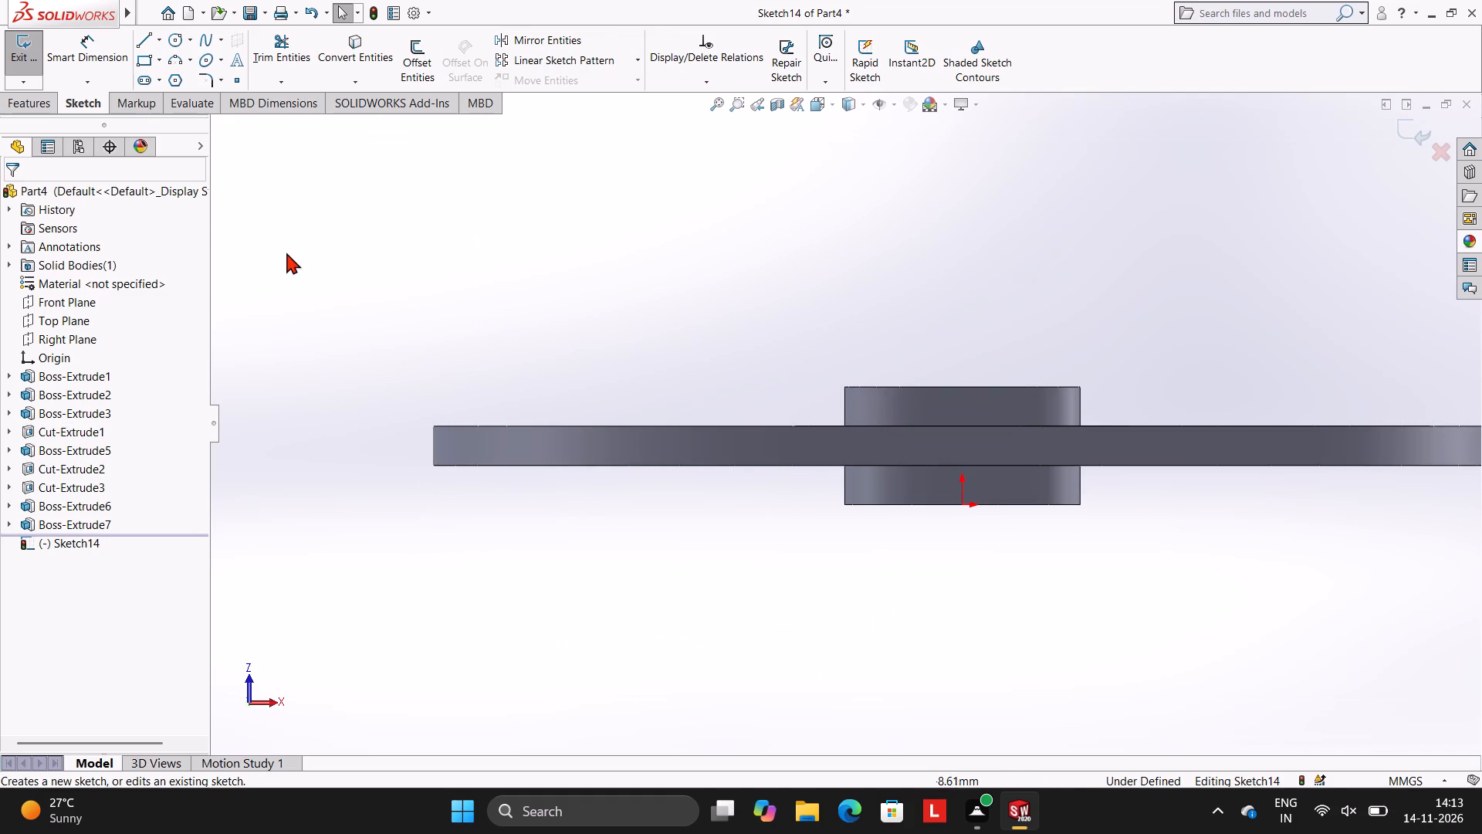
{"action": "left_click", "coordinate": [138, 37]}
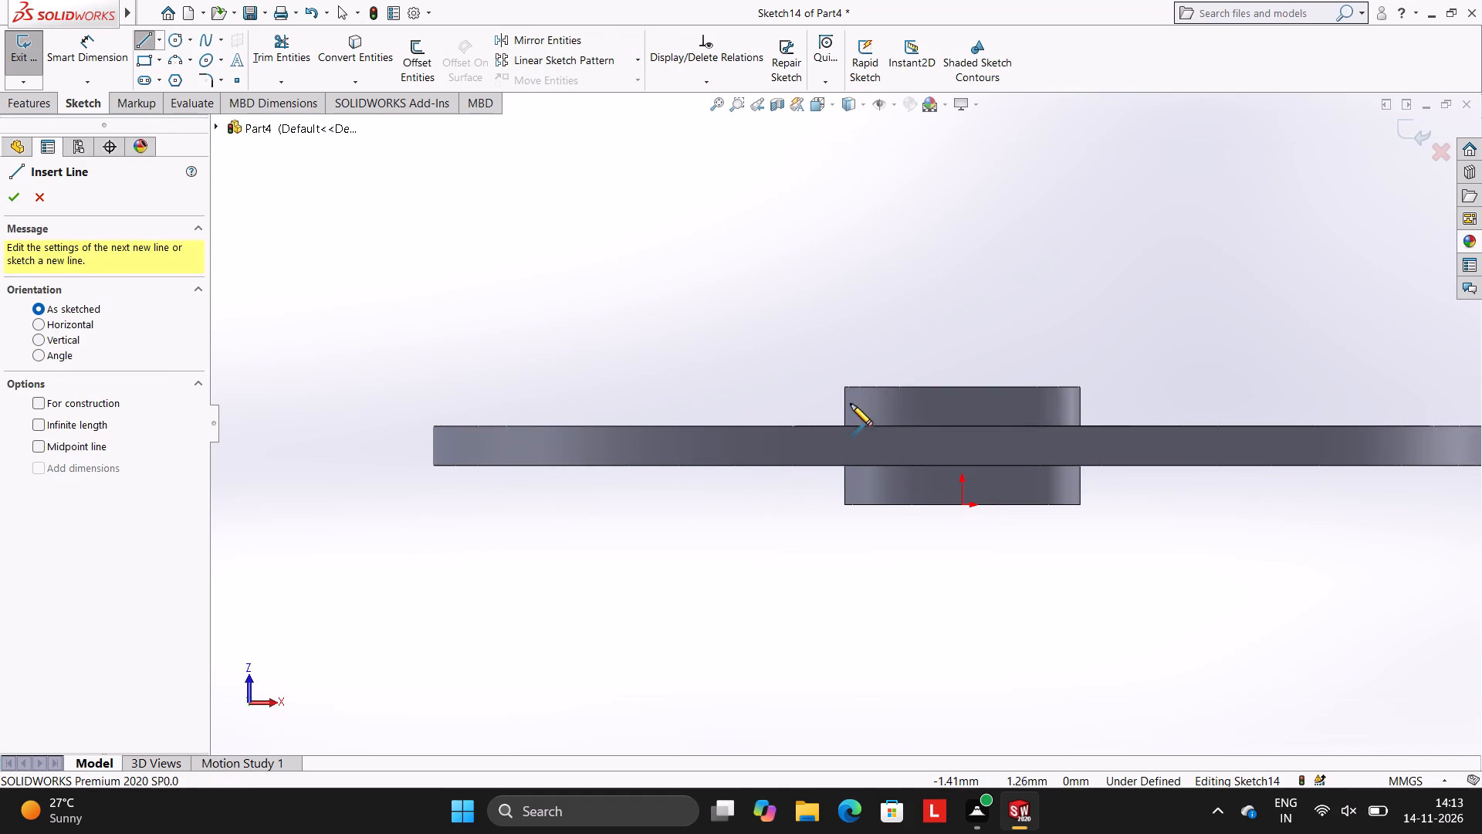
{"action": "left_click", "coordinate": [846, 385]}
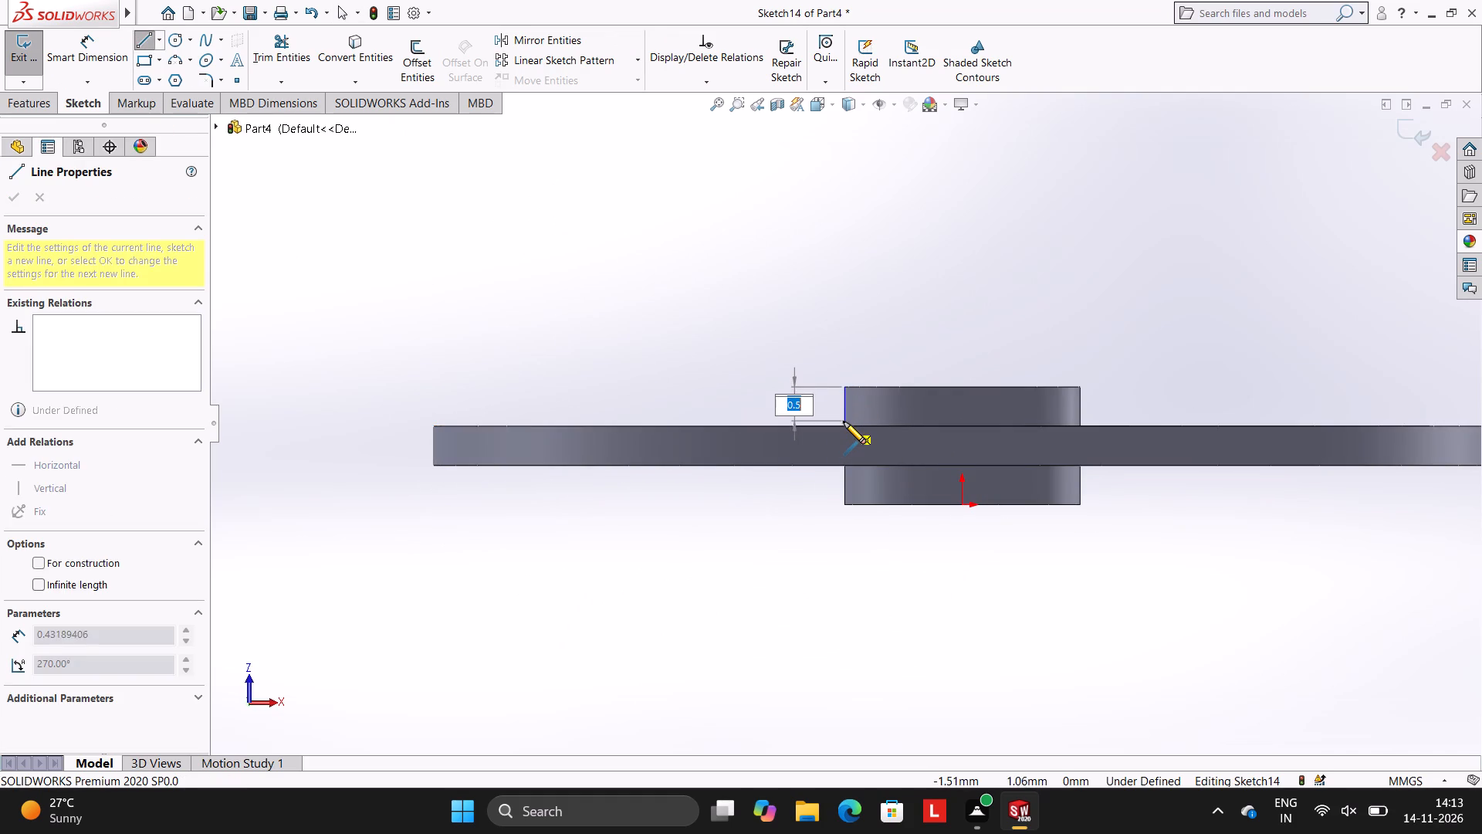
{"action": "left_click", "coordinate": [844, 425]}
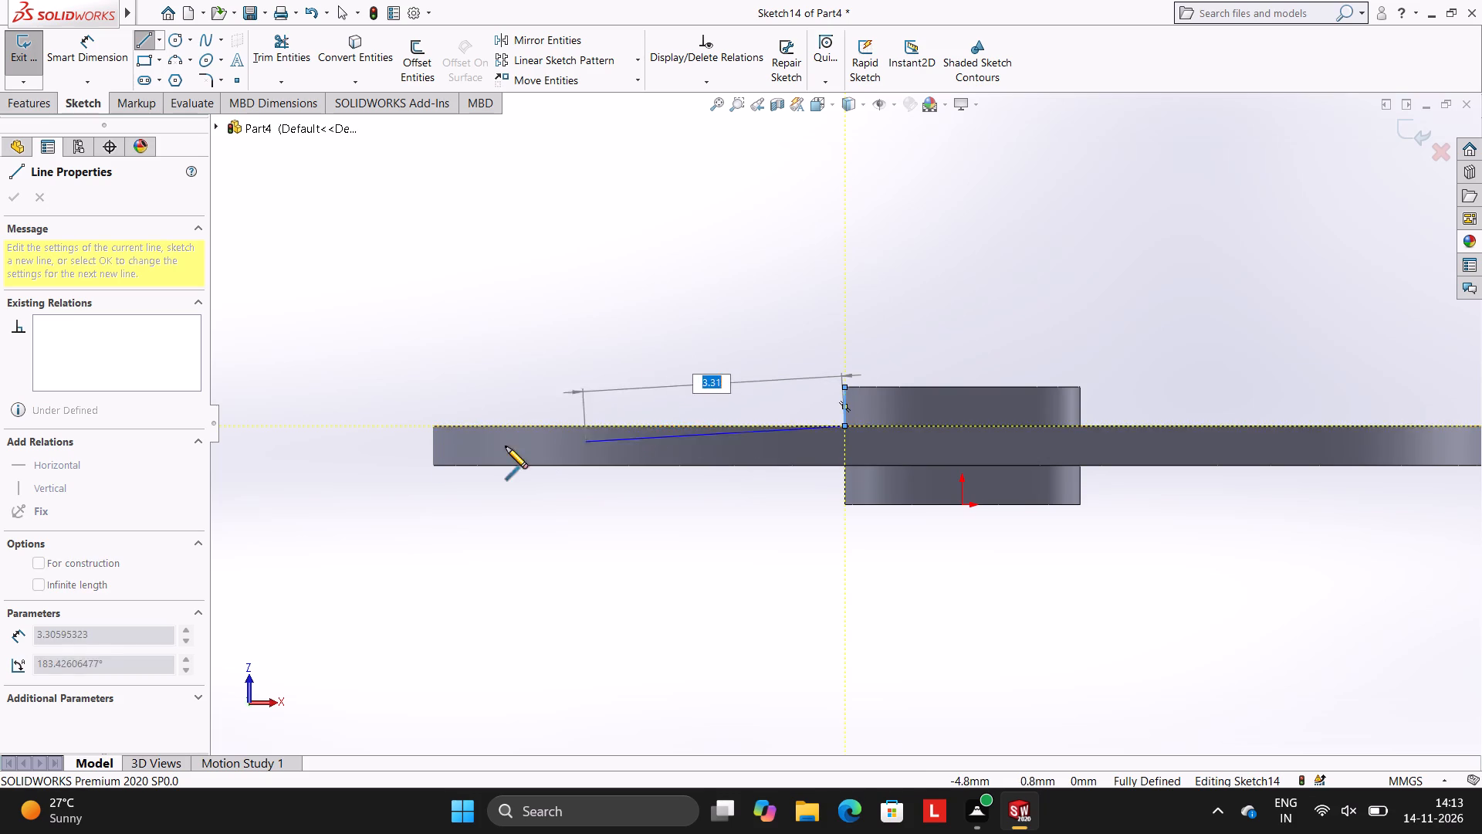
{"action": "left_click", "coordinate": [433, 426]}
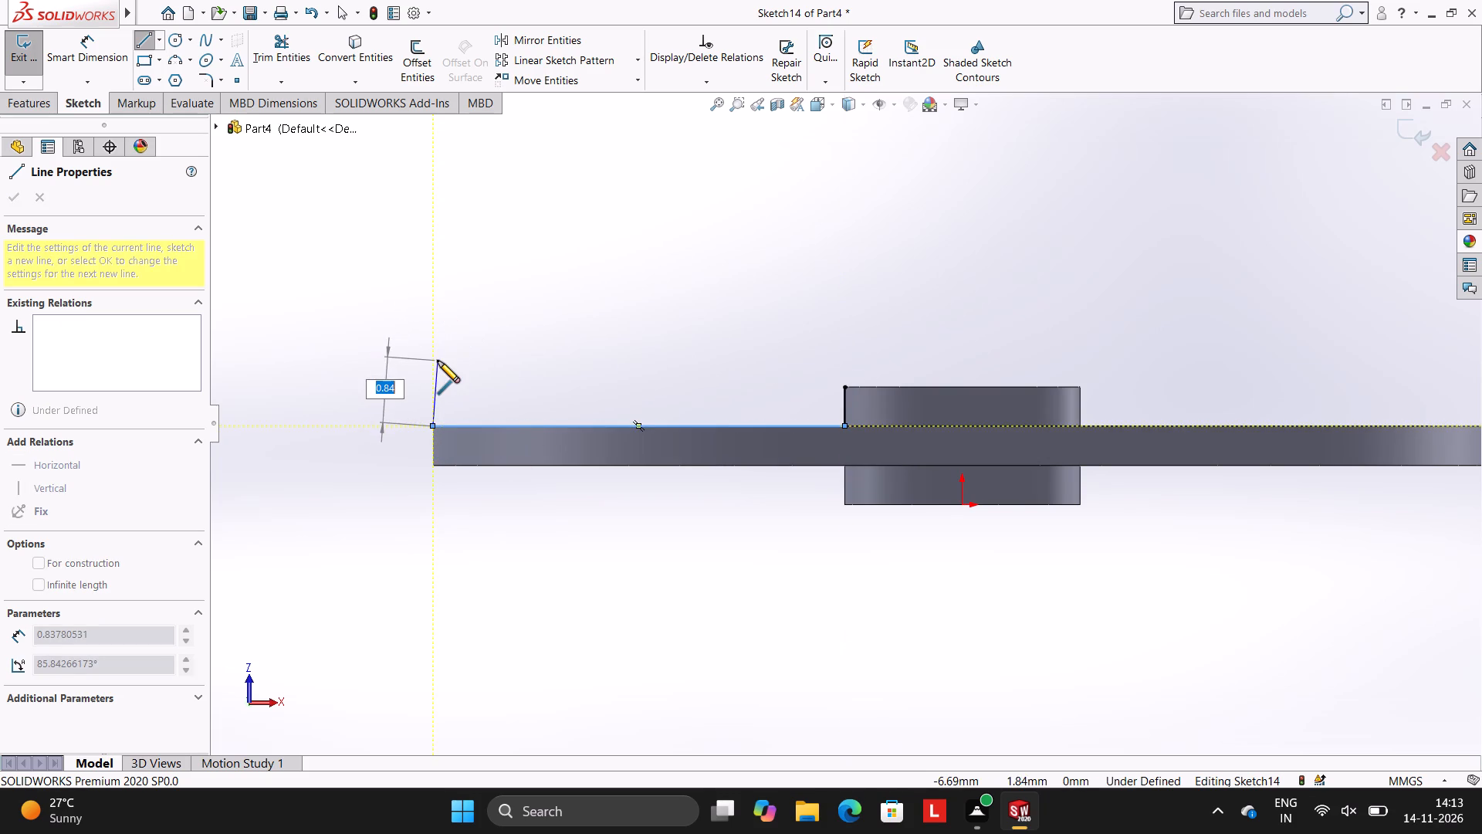
{"action": "key", "text": "Escape"}
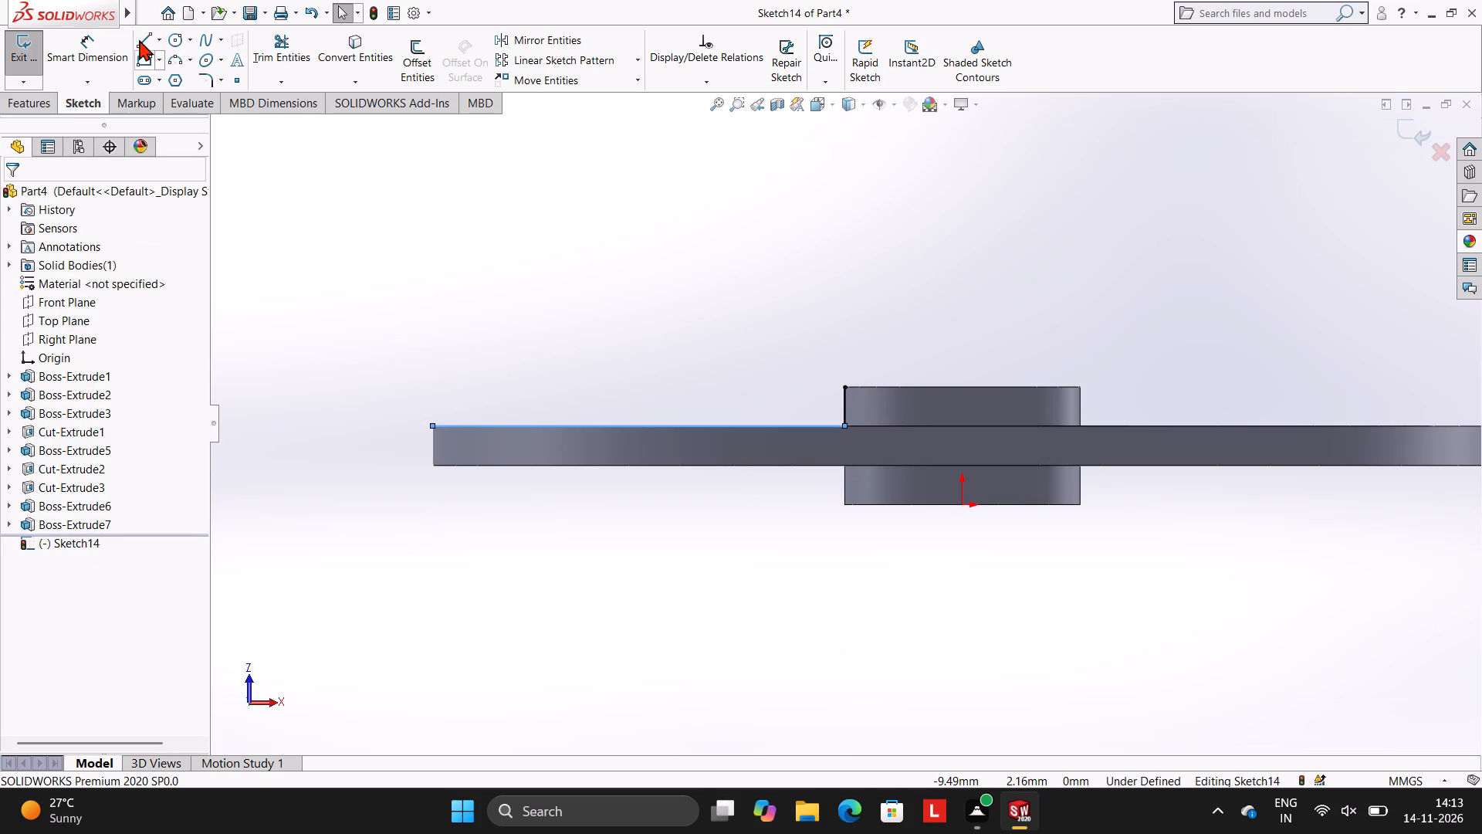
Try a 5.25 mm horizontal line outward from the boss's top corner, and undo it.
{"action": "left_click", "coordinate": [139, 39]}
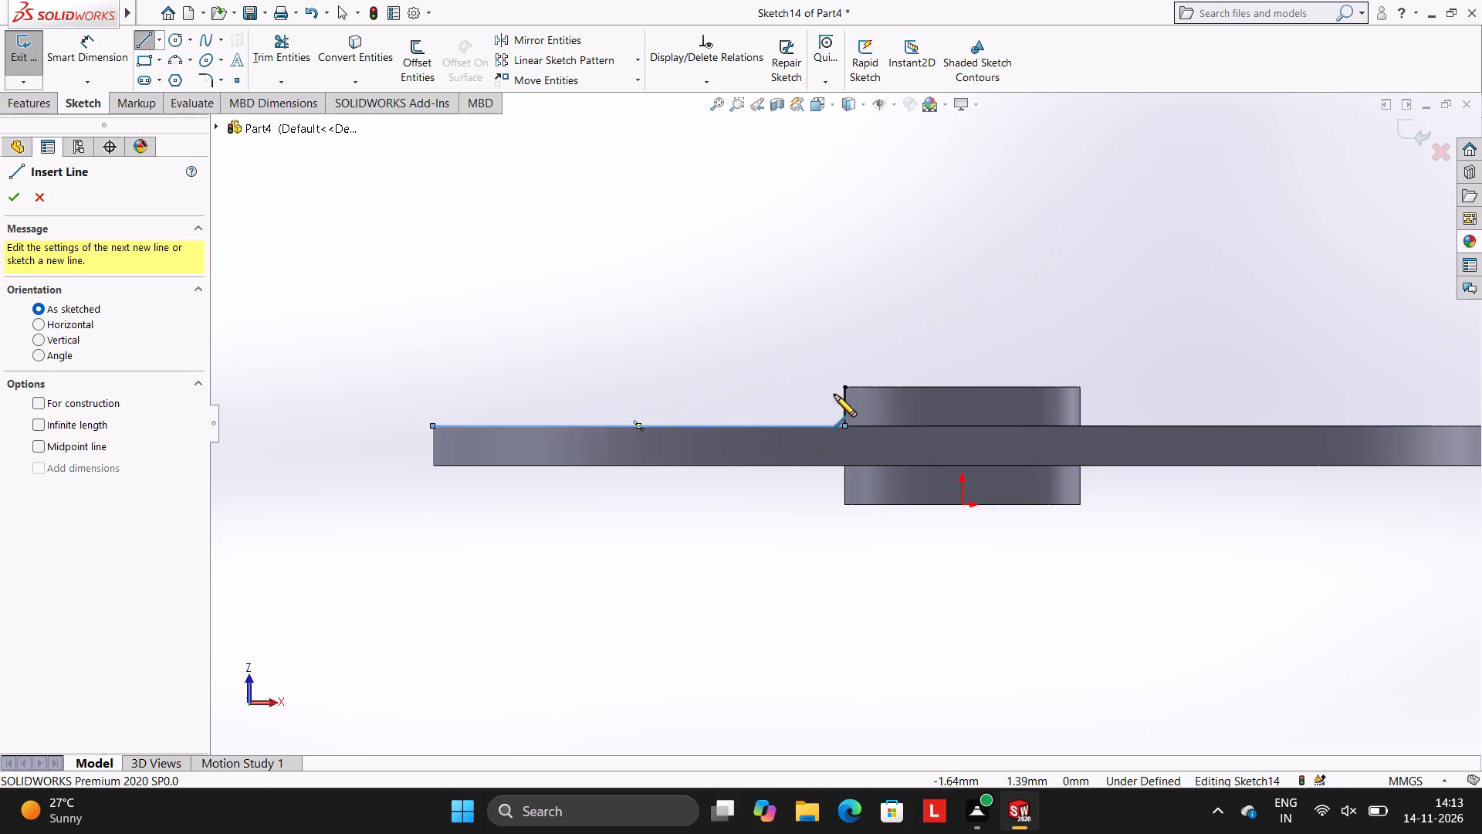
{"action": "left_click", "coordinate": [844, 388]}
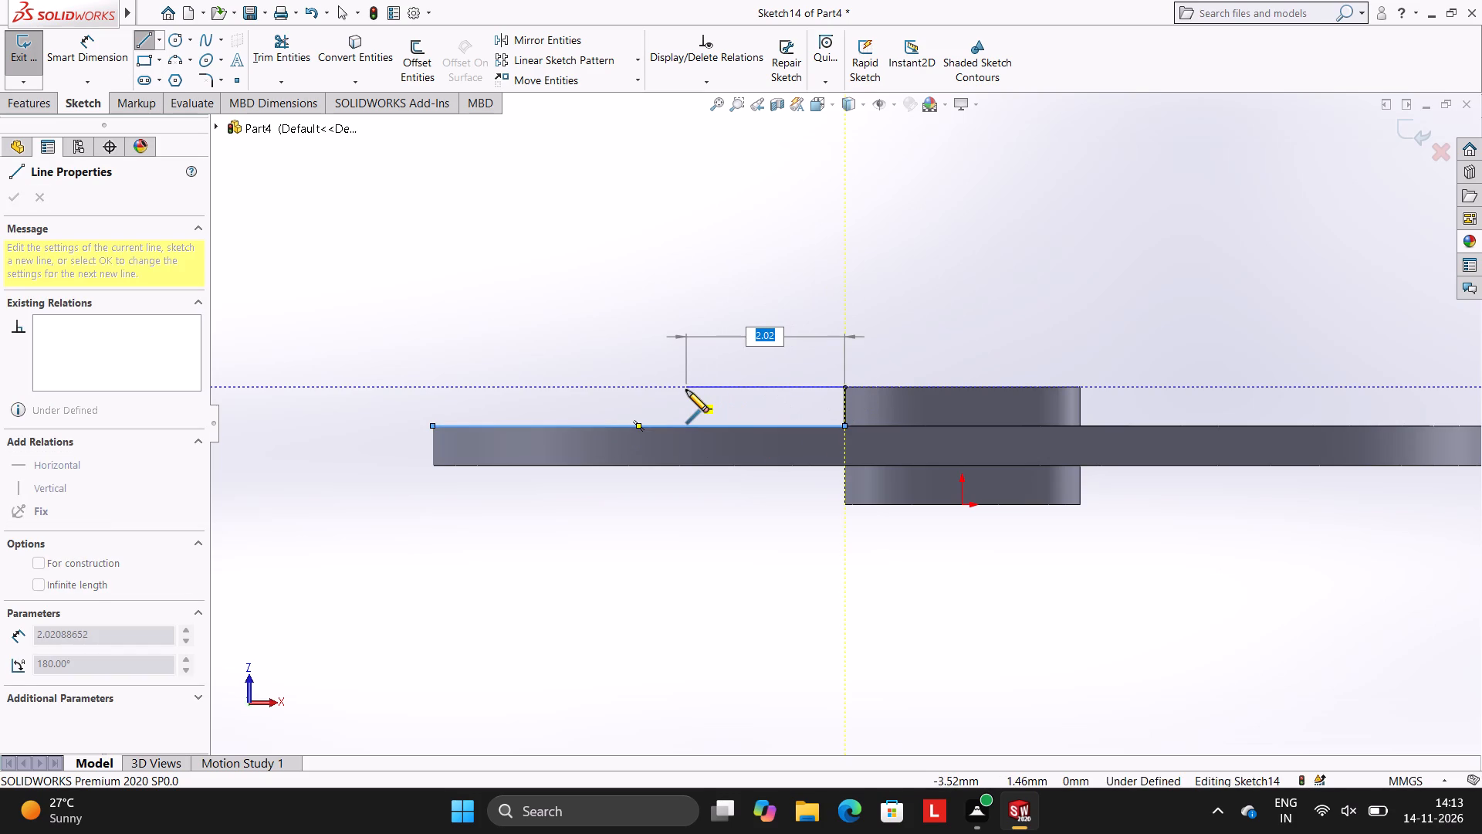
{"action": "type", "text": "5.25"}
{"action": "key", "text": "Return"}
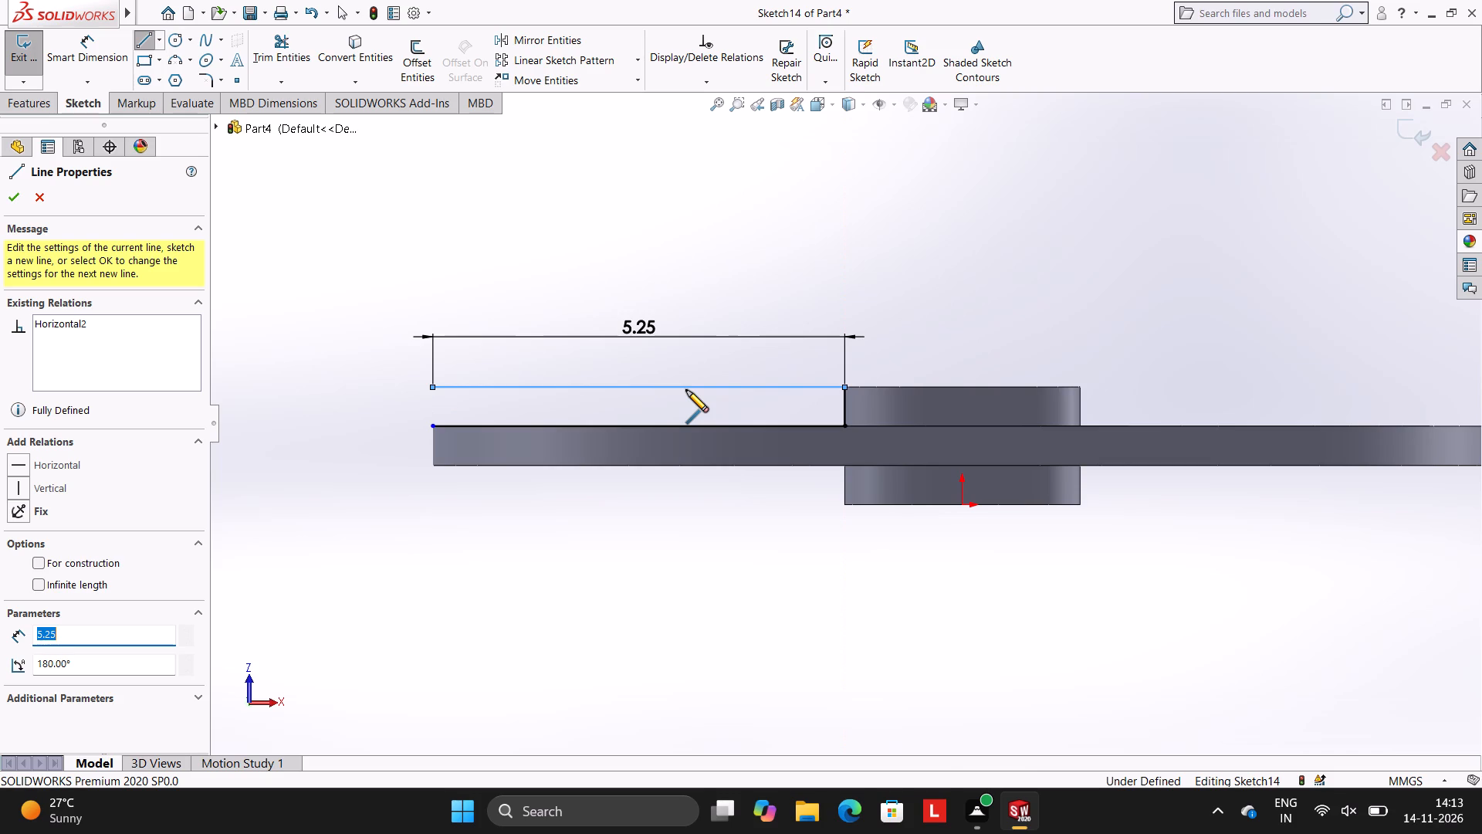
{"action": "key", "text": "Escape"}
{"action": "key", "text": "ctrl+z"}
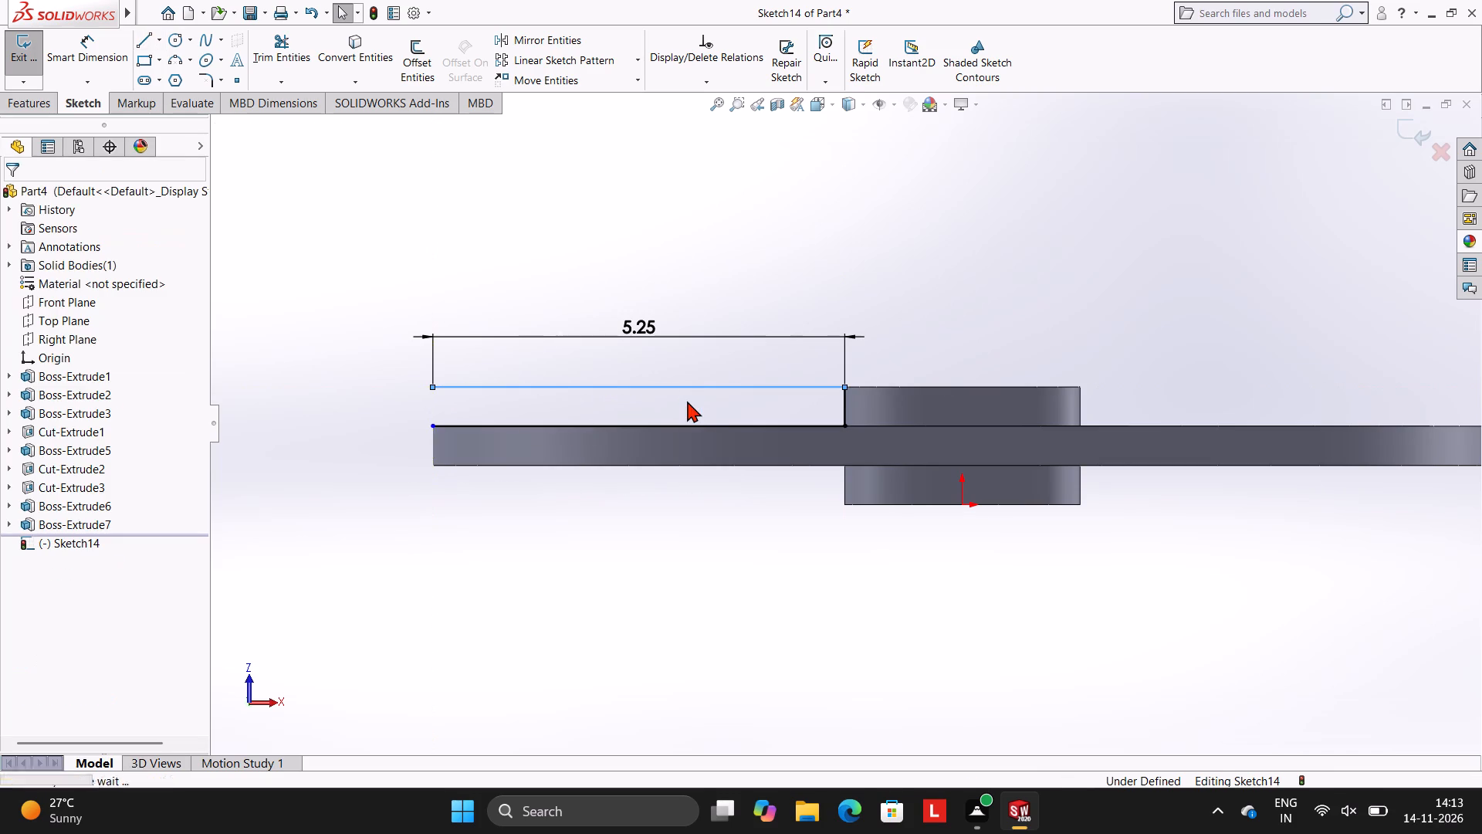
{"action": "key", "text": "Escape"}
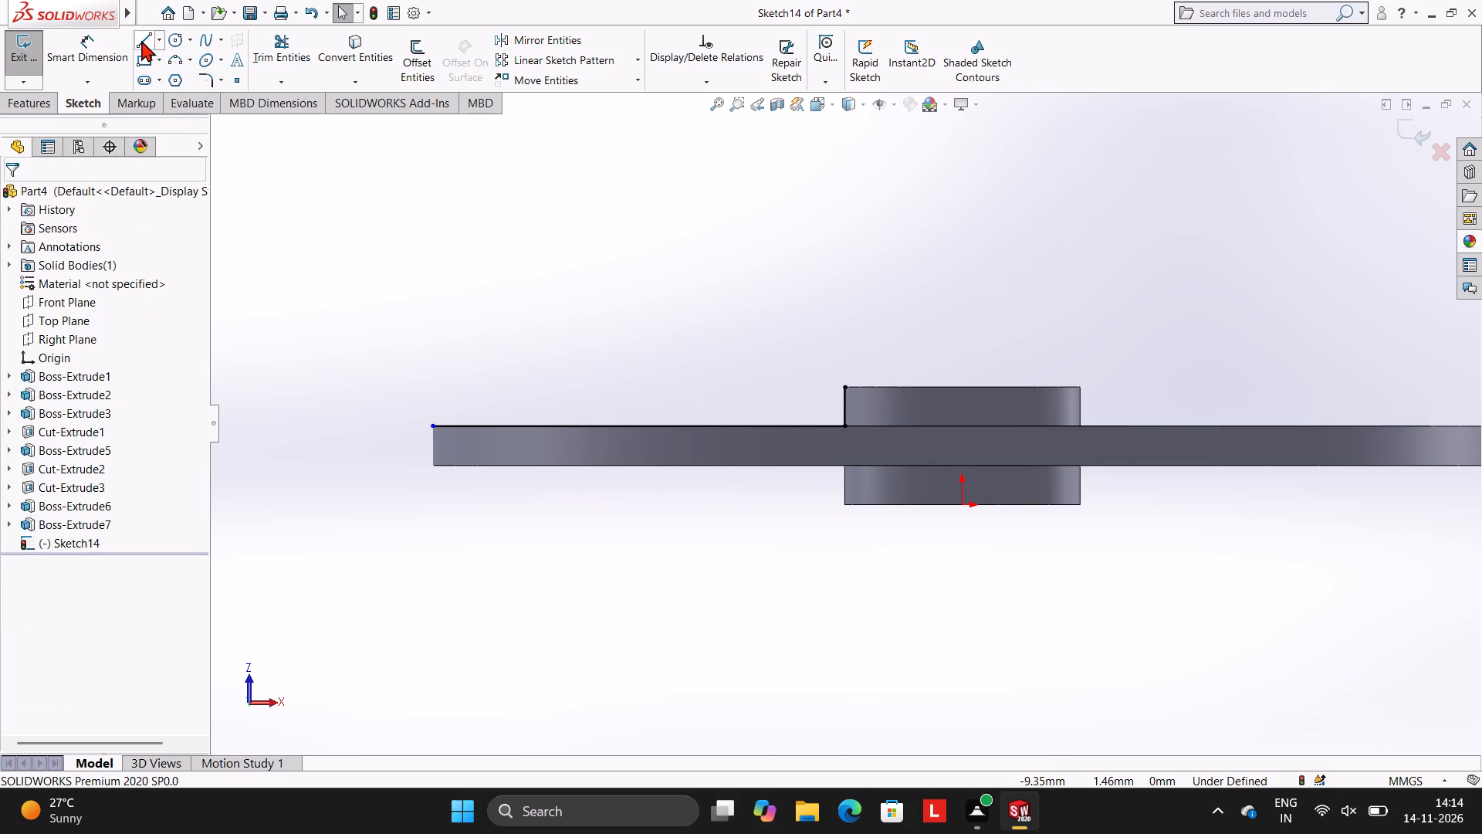
Sketch a 5.25 mm horizontal line outward from the midpoint of the boss's top edge, continued by a sloped line to the rim's outer corner.
{"action": "left_click", "coordinate": [141, 40]}
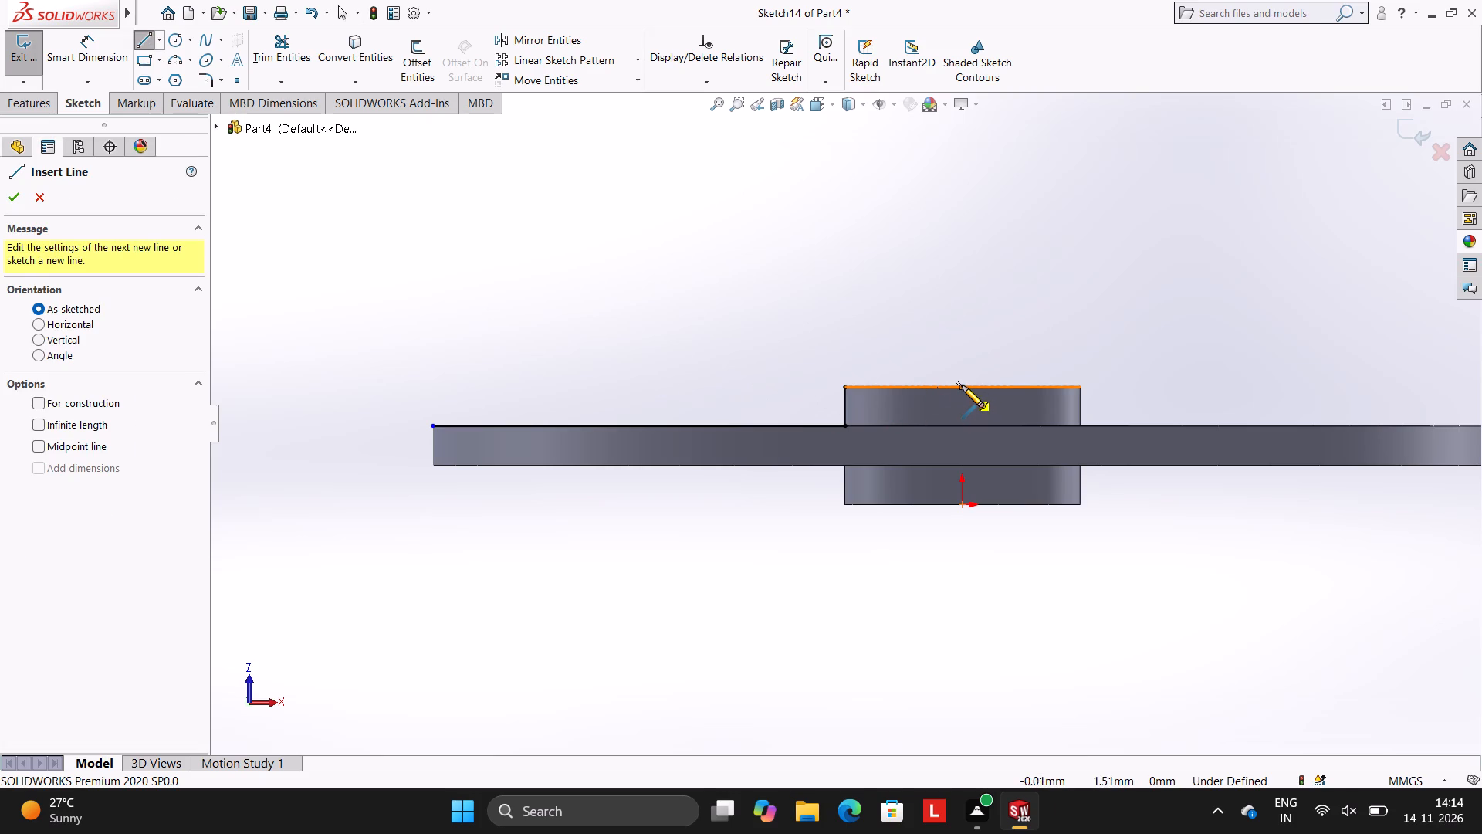
{"action": "left_click", "coordinate": [962, 385]}
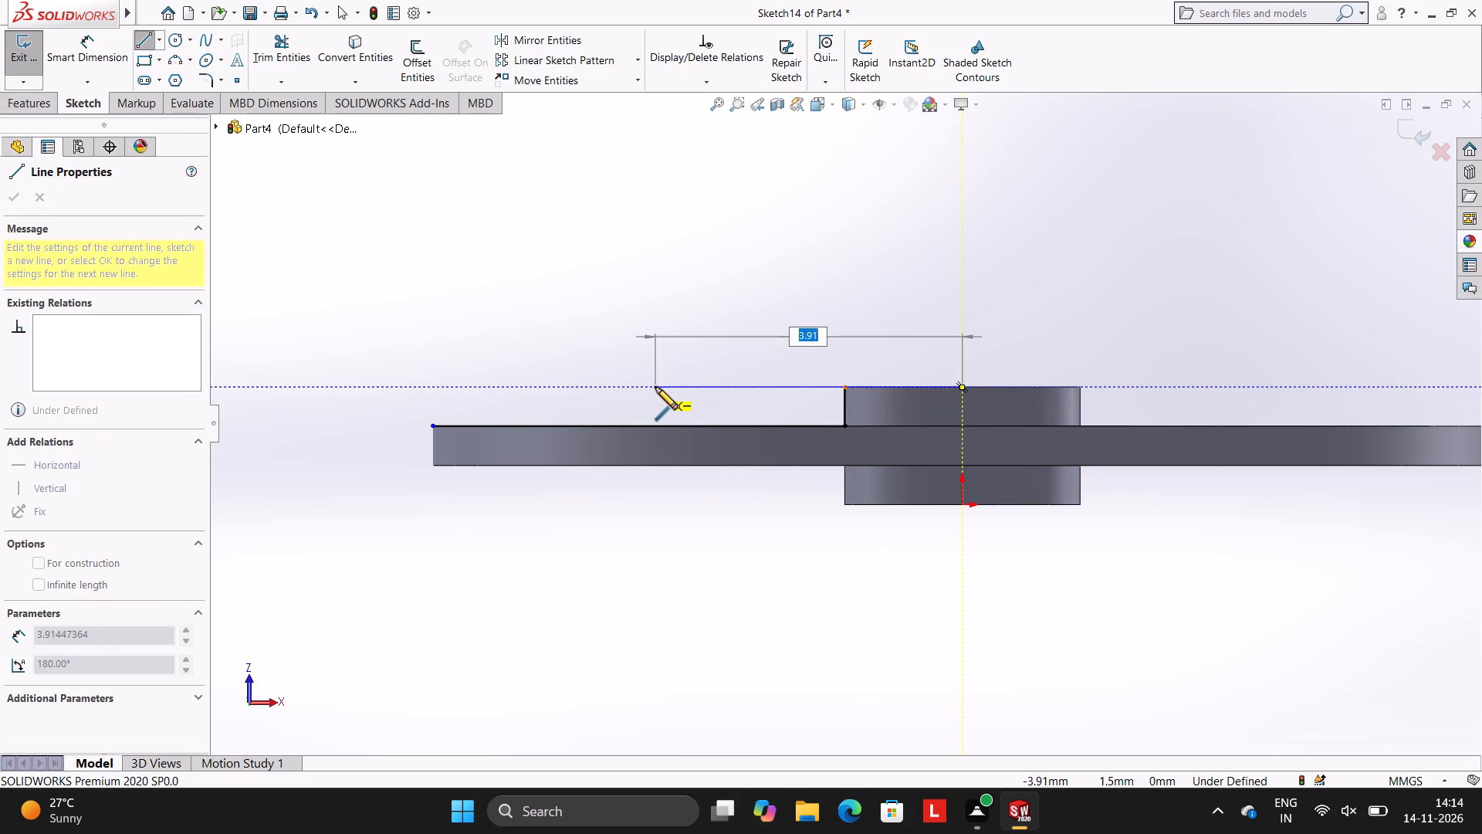
{"action": "type", "text": "5.25"}
{"action": "key", "text": "Return"}
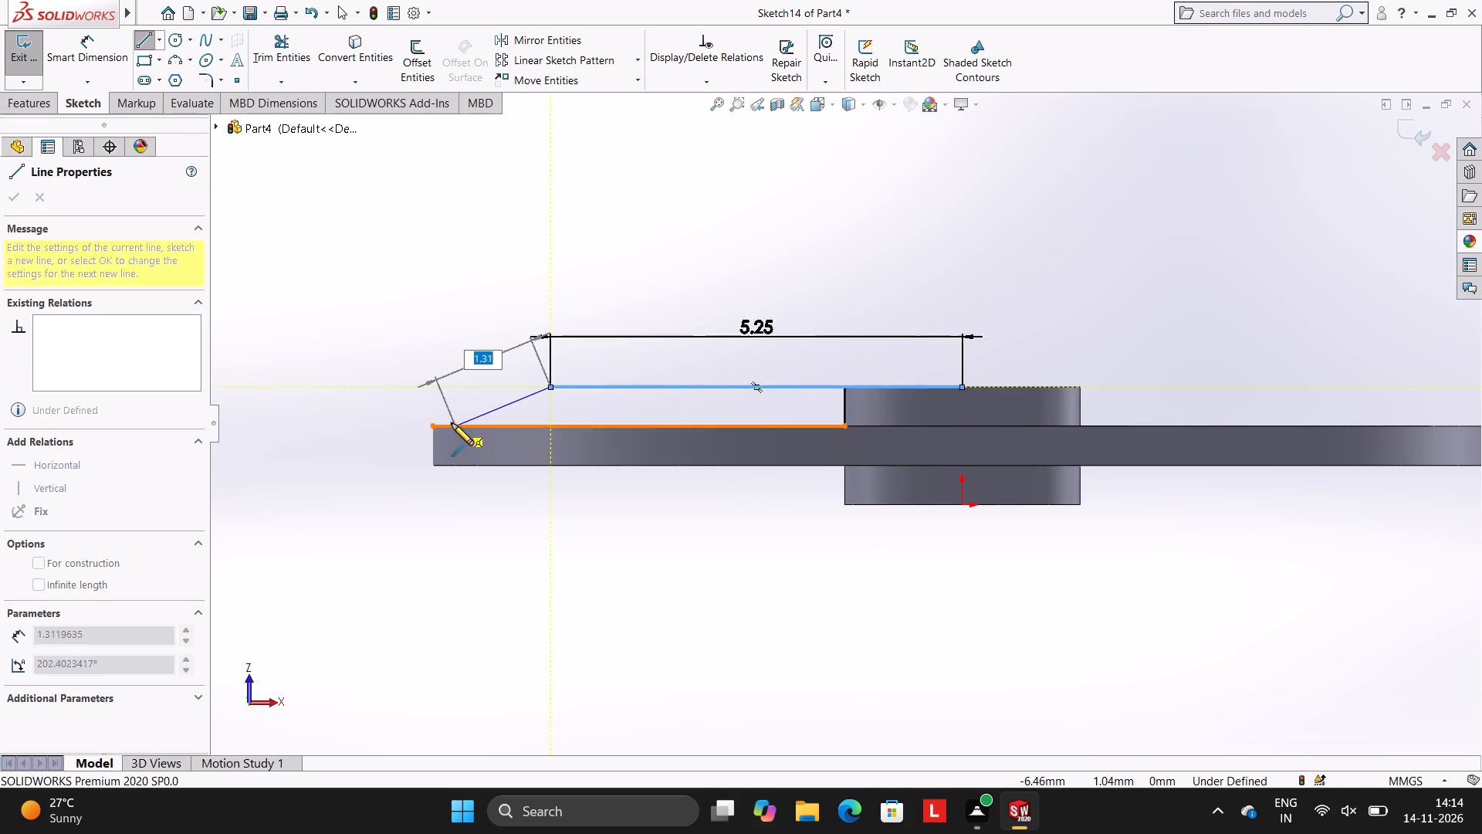
{"action": "left_click", "coordinate": [431, 429]}
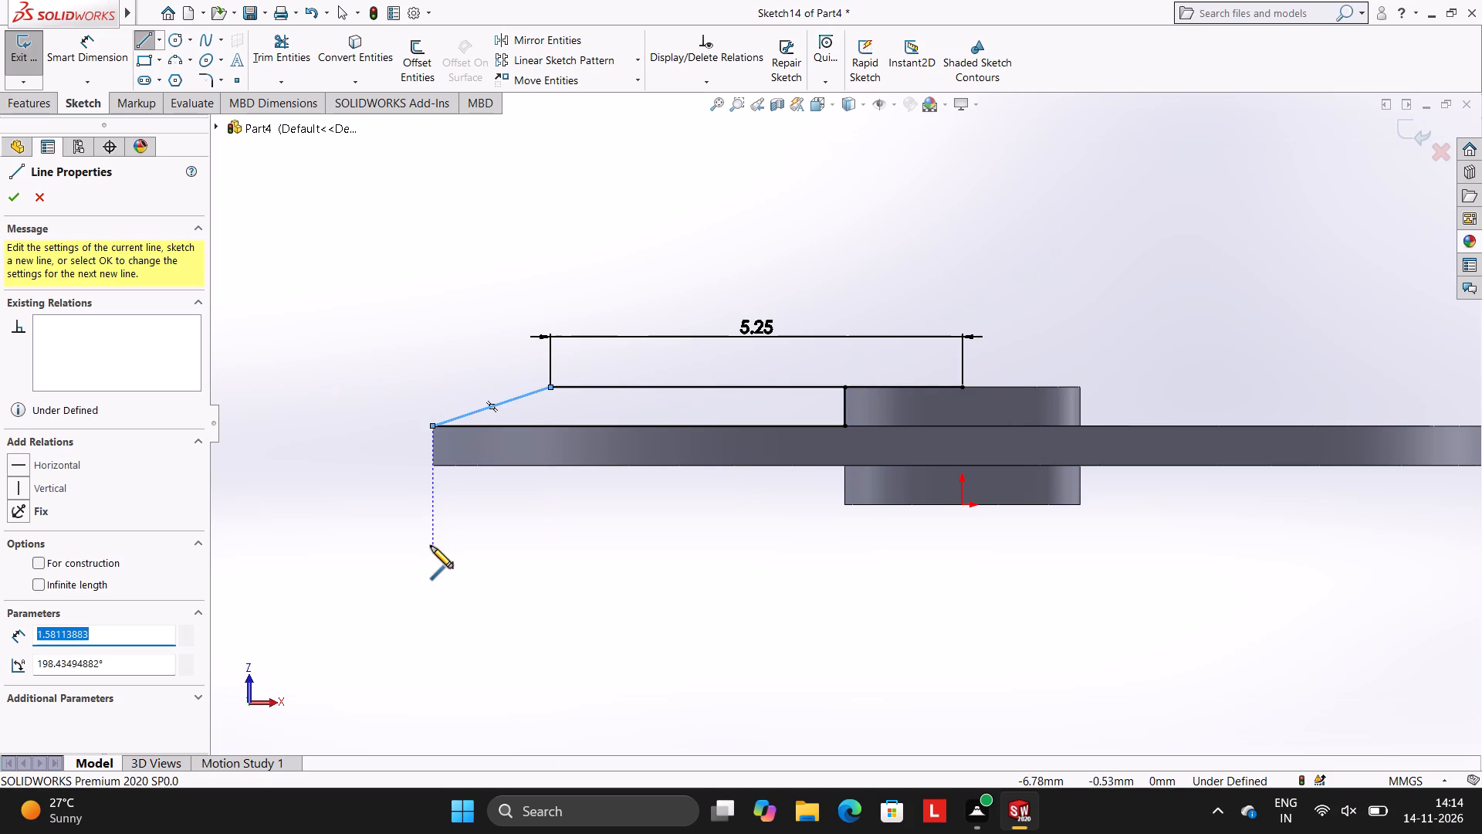
{"action": "key", "text": "Escape"}
{"action": "key", "text": "Escape"}
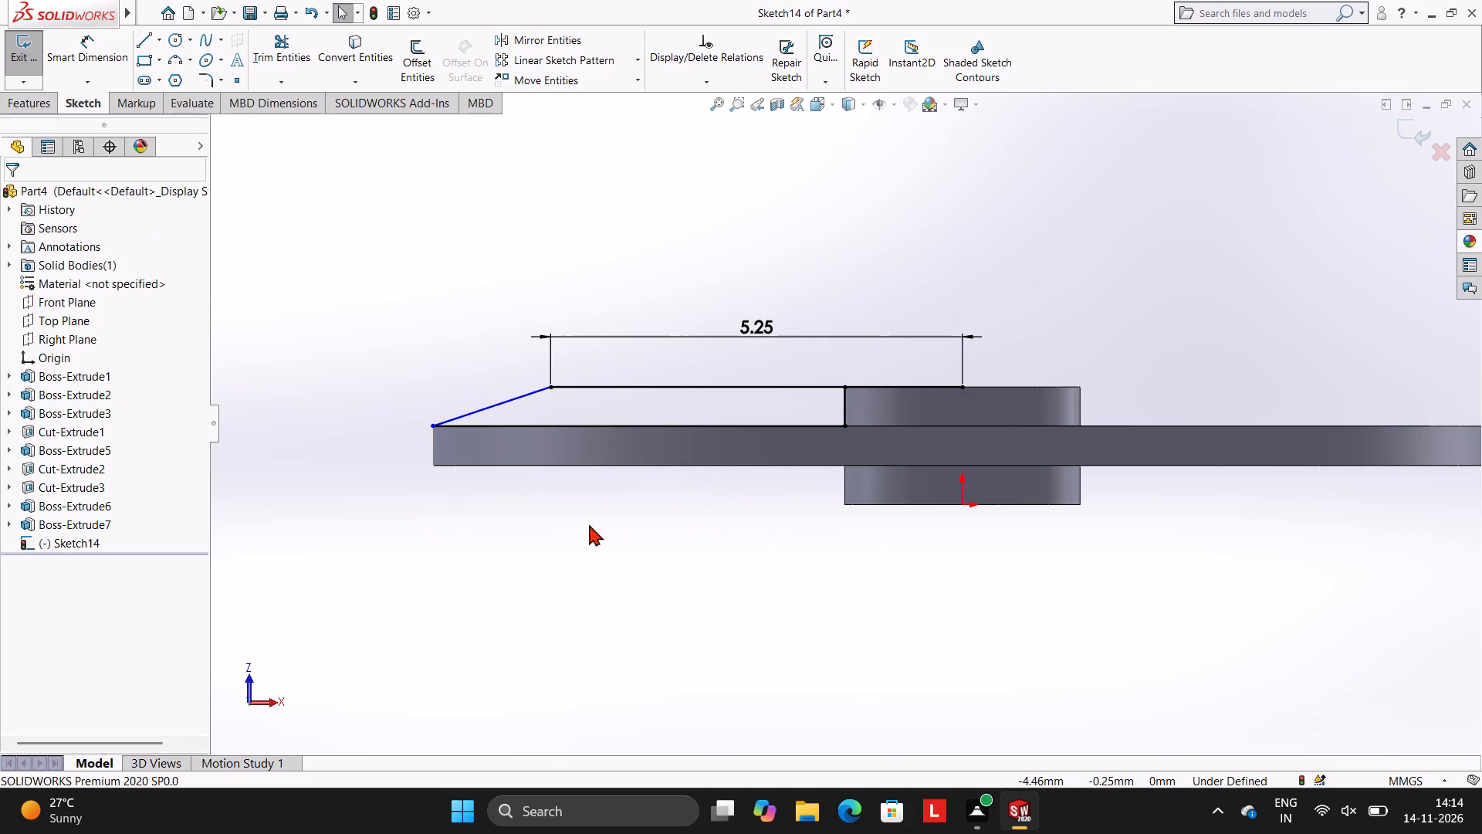
Trim away the part of the upper line lying over the boss, accepting deletion of its associated dimension.
{"action": "left_click", "coordinate": [286, 39]}
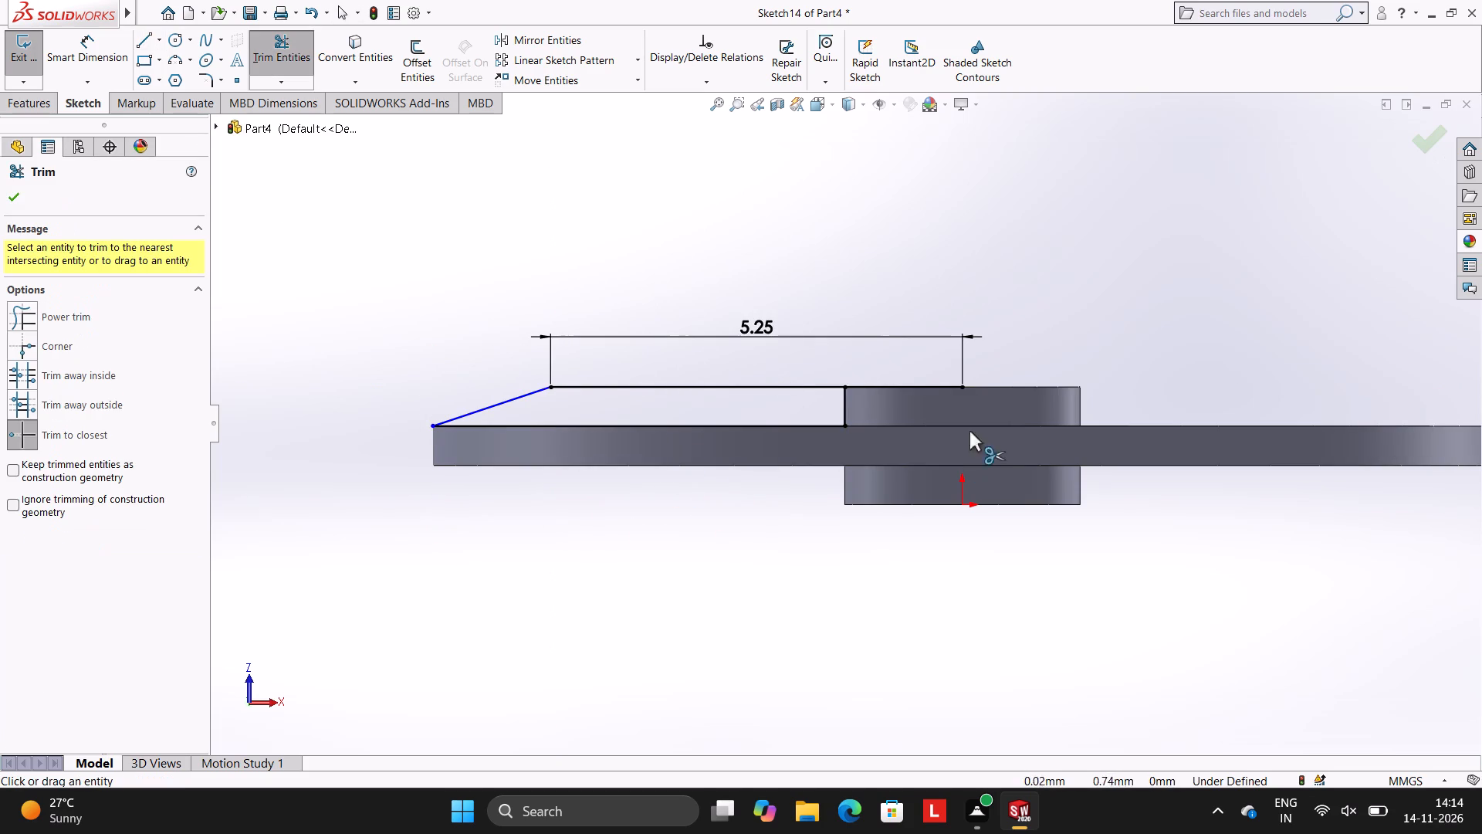
{"action": "left_click", "coordinate": [955, 389]}
{"action": "left_click", "coordinate": [795, 416]}
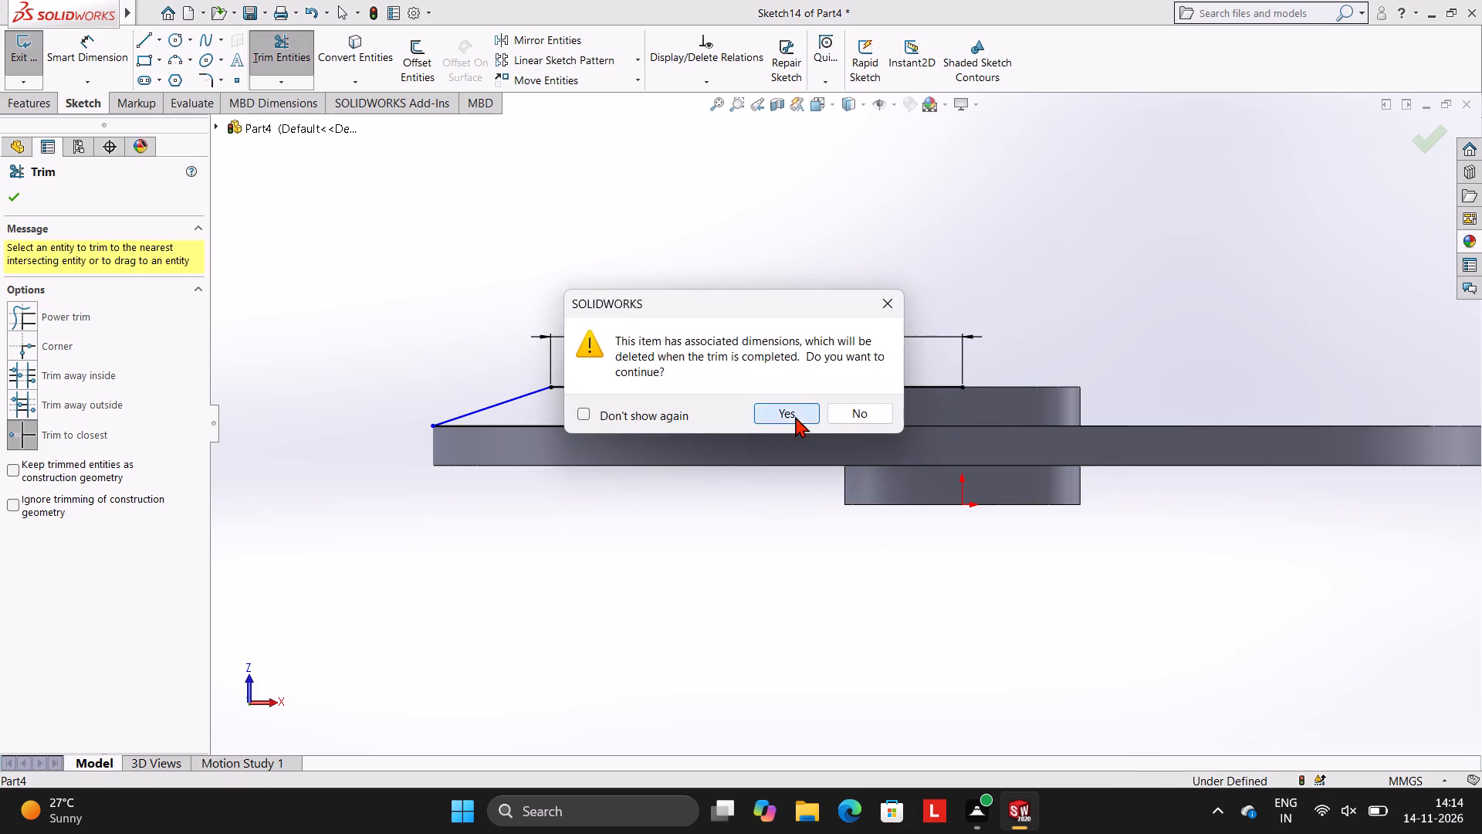
Dimension the horizontal width of the sloped line, placing the dimension above the profile.
{"action": "left_click", "coordinate": [100, 48]}
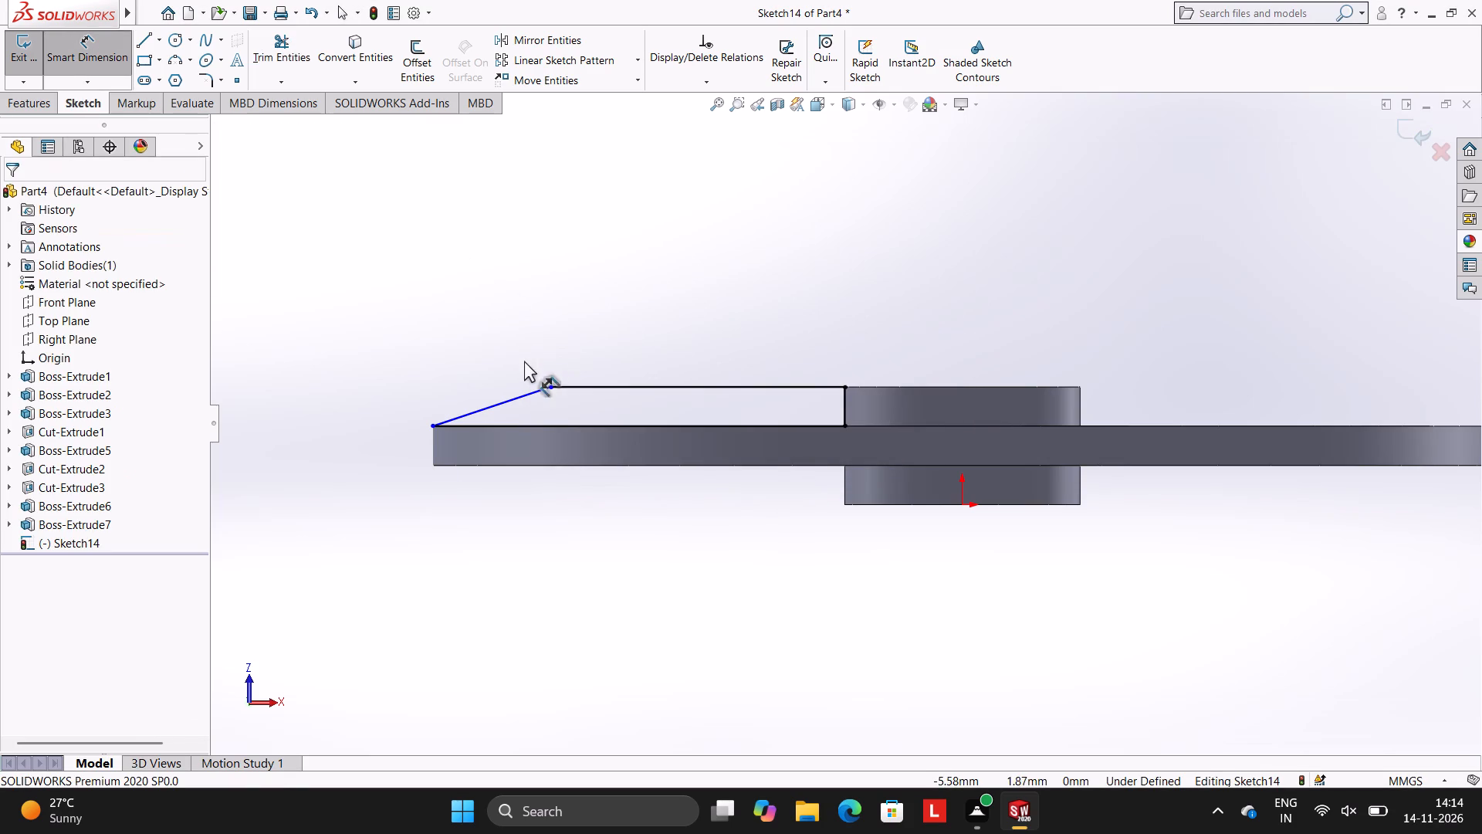
{"action": "left_click", "coordinate": [520, 393]}
{"action": "left_click", "coordinate": [490, 314]}
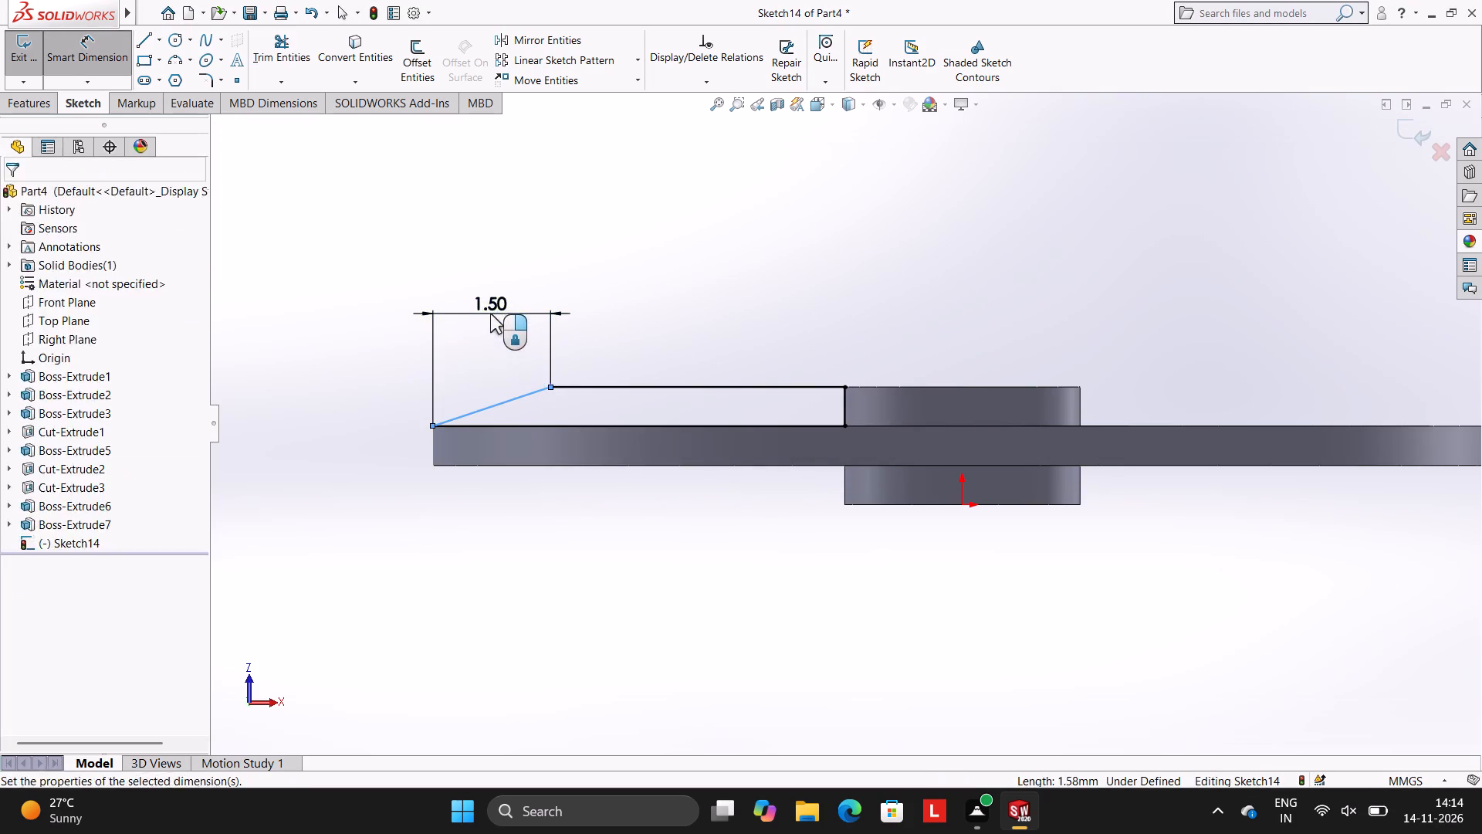
{"action": "left_click", "coordinate": [426, 283]}
{"action": "left_click", "coordinate": [651, 209]}
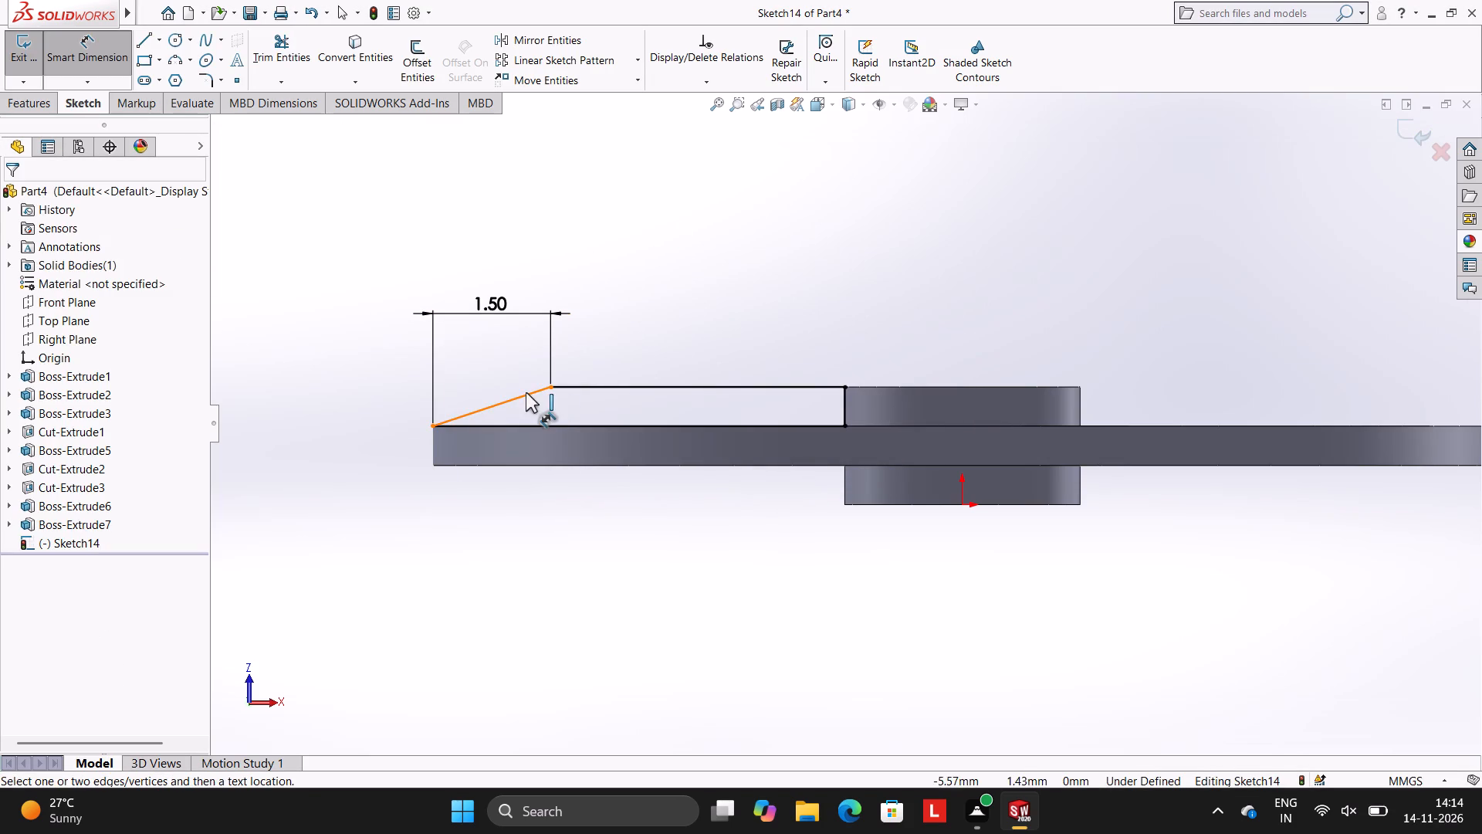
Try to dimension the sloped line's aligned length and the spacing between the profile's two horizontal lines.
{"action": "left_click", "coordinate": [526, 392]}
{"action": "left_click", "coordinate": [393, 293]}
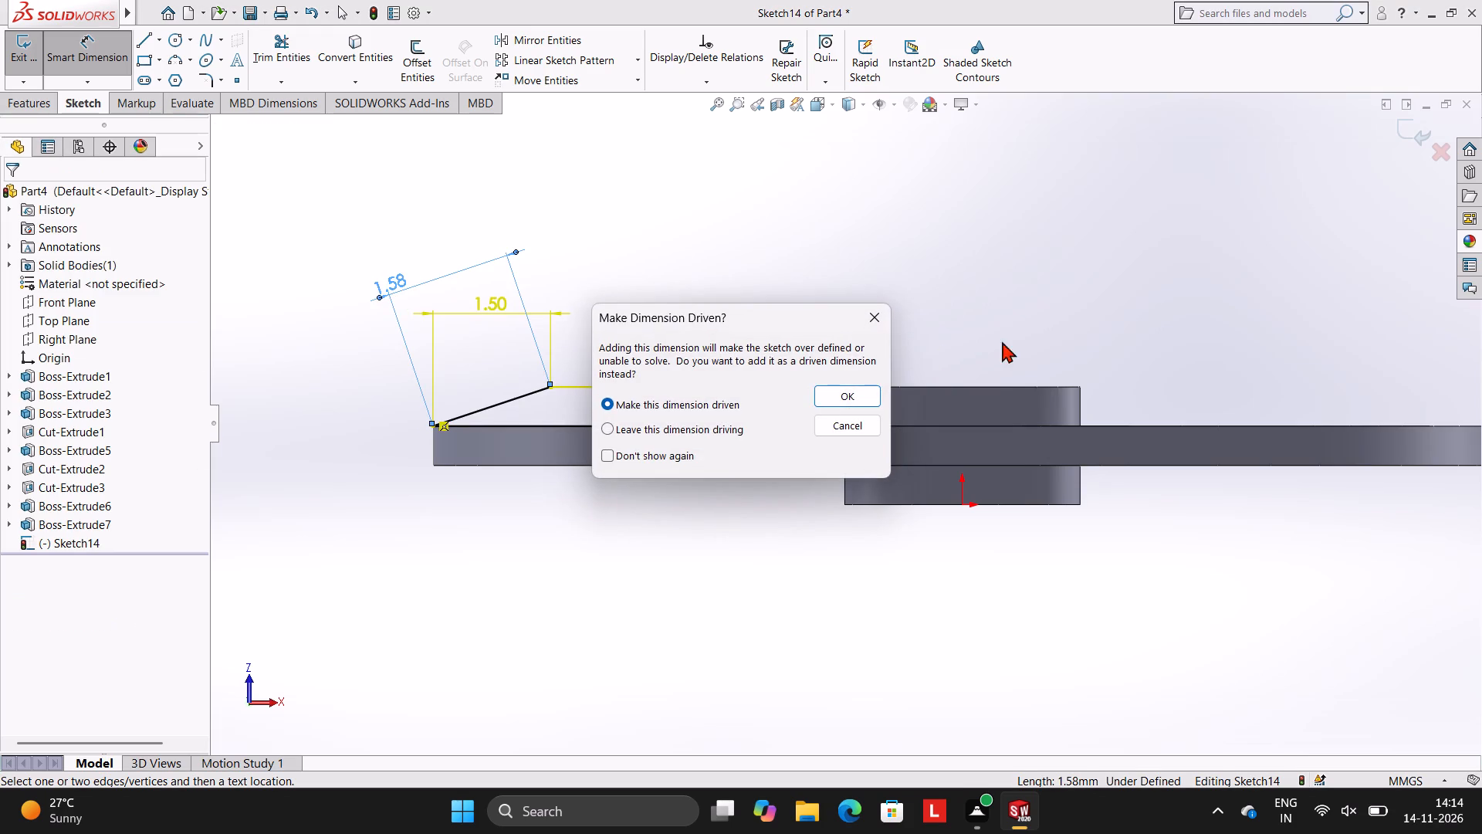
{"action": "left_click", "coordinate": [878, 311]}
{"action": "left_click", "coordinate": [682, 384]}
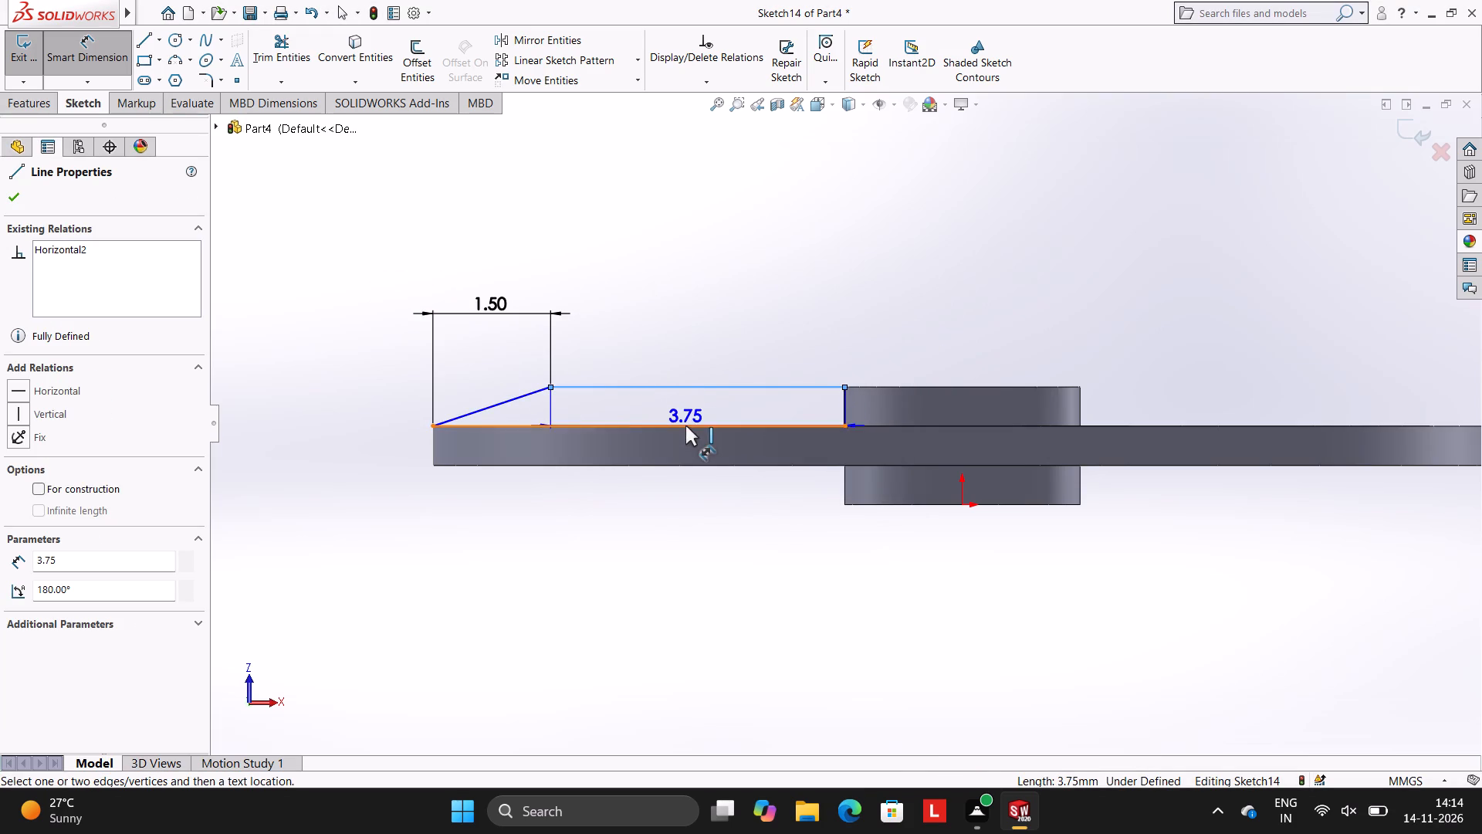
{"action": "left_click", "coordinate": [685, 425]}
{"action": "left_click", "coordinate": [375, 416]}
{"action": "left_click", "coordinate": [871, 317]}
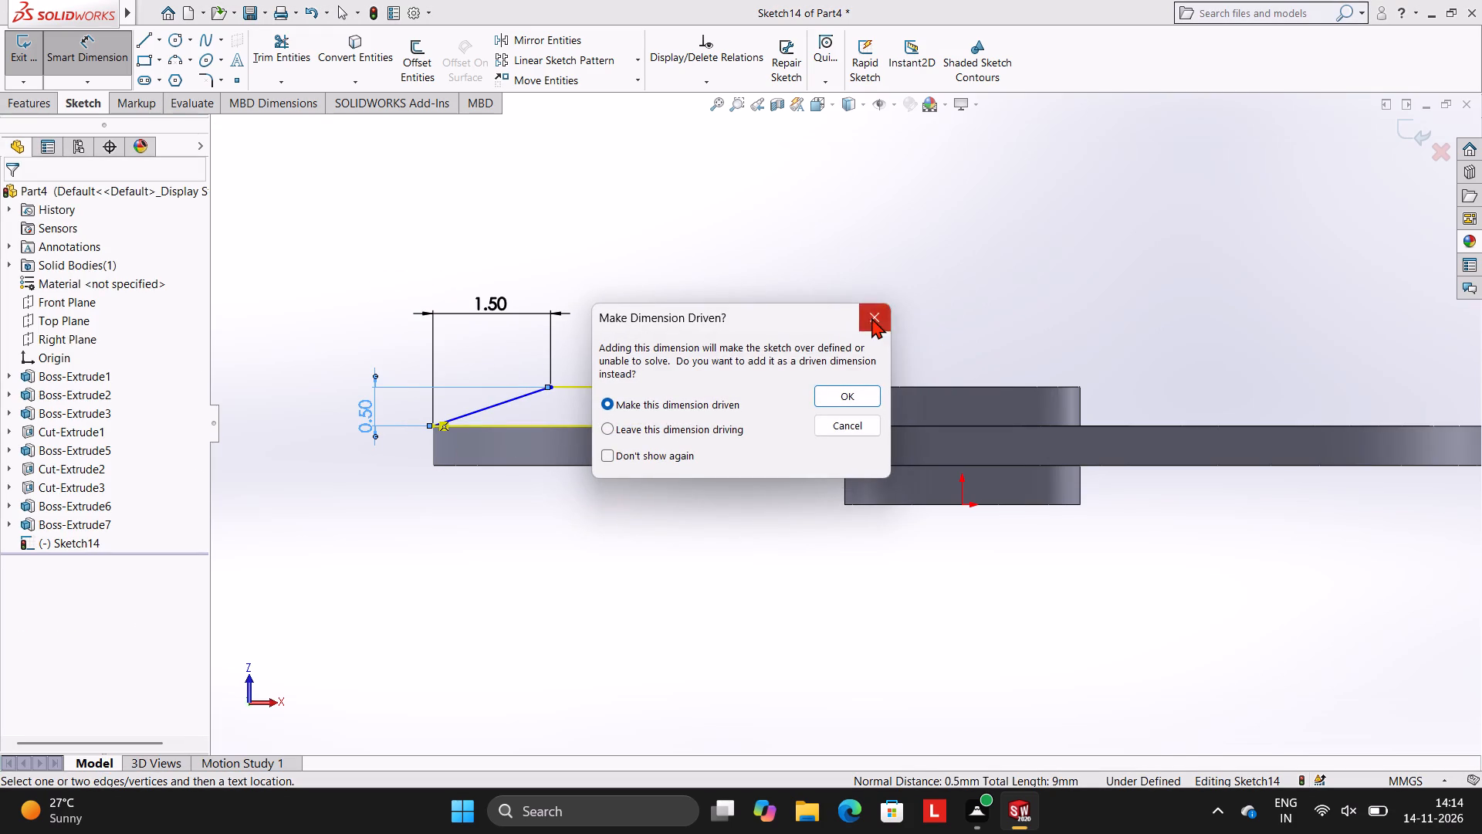
Dimension the profile's lower line between its two endpoints, placing the dimension below the wheel.
{"action": "left_click", "coordinate": [432, 423]}
{"action": "left_click", "coordinate": [841, 429]}
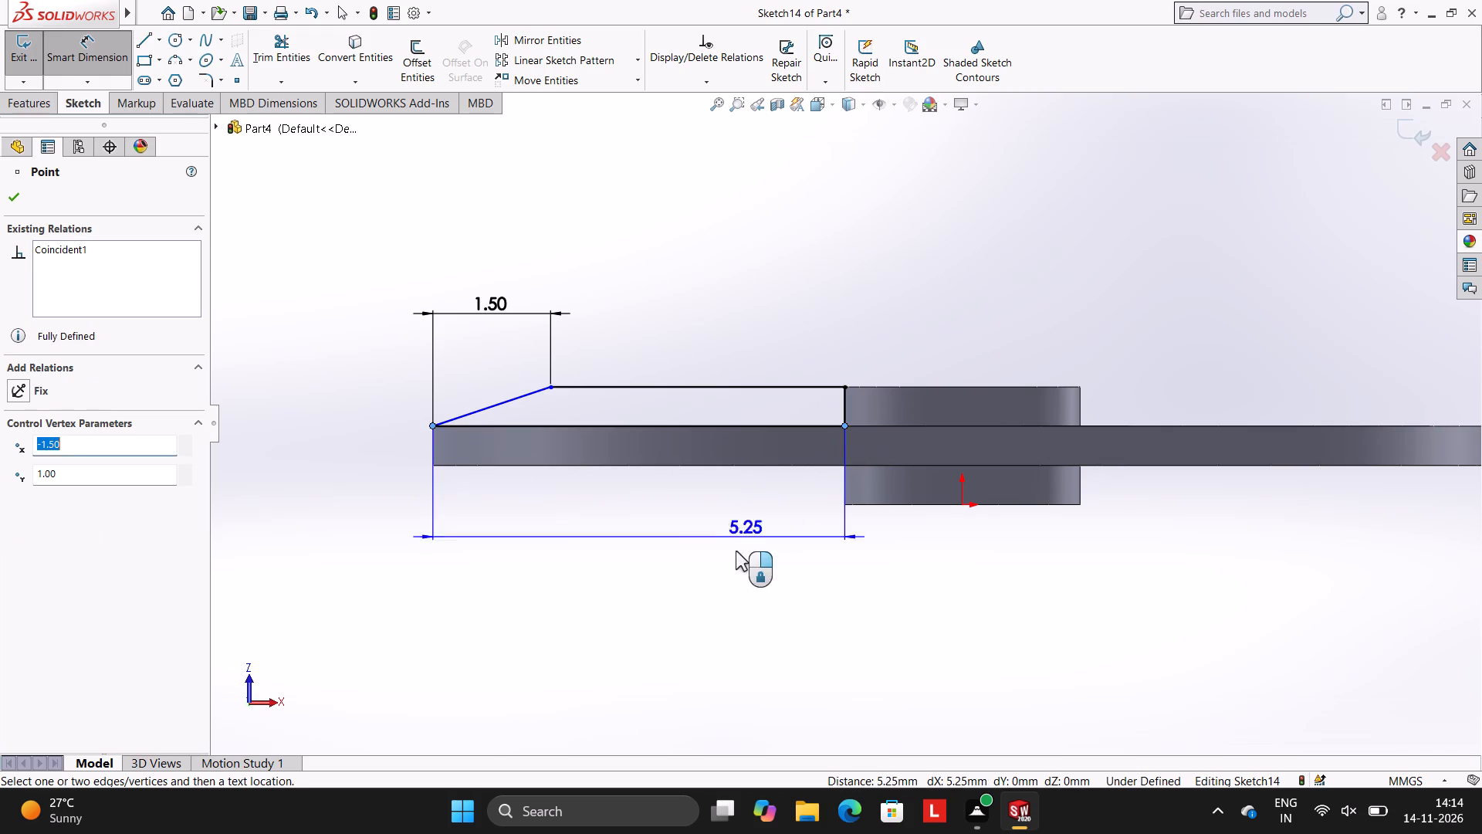
{"action": "left_click", "coordinate": [721, 573]}
{"action": "left_click", "coordinate": [655, 543]}
{"action": "left_click", "coordinate": [656, 528]}
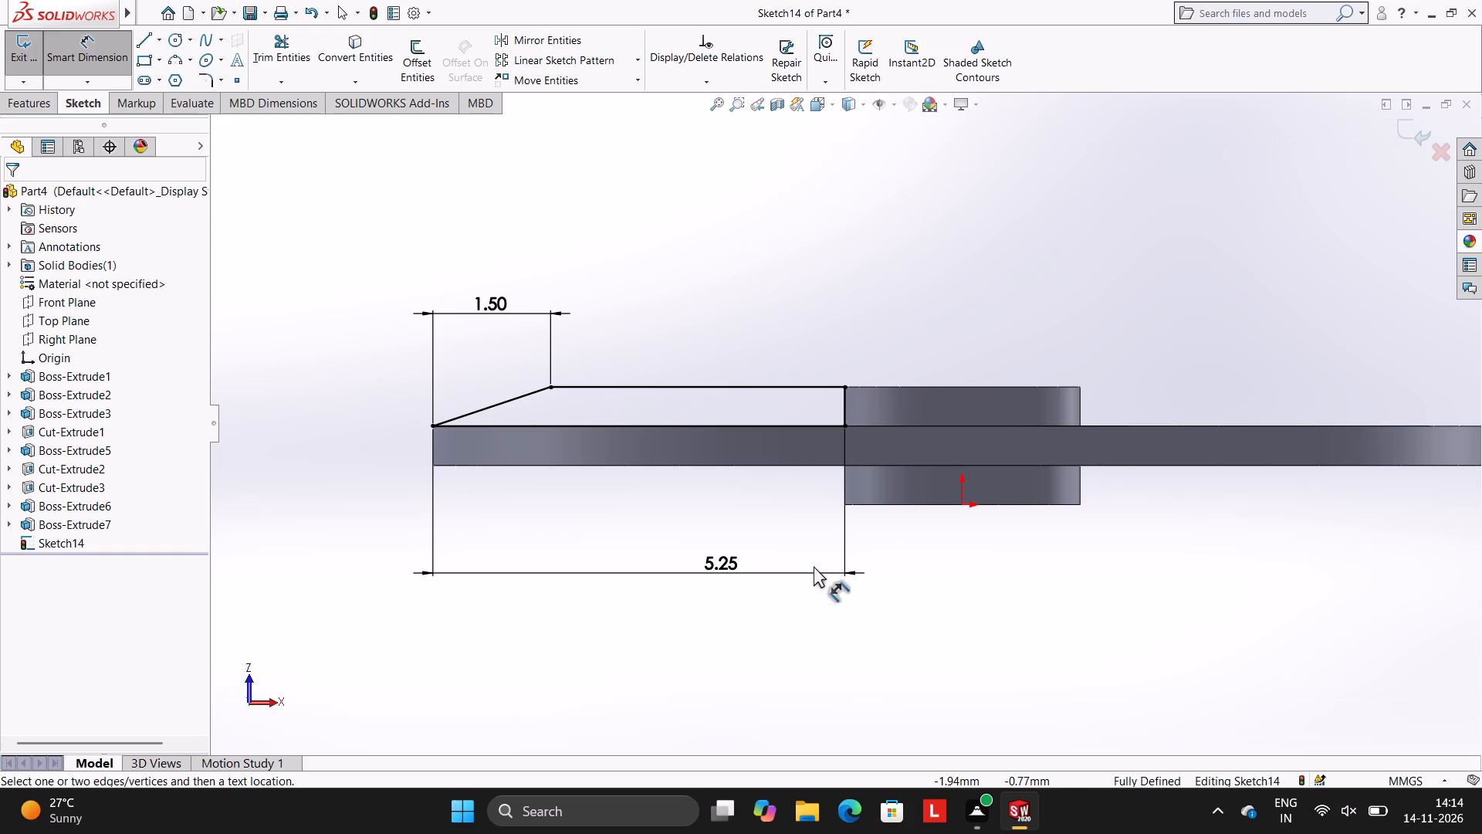
Start a blind boss extrusion of the sloped profile at 0.25 mm depth, reversed to run across the arm.
{"action": "left_click", "coordinate": [25, 98]}
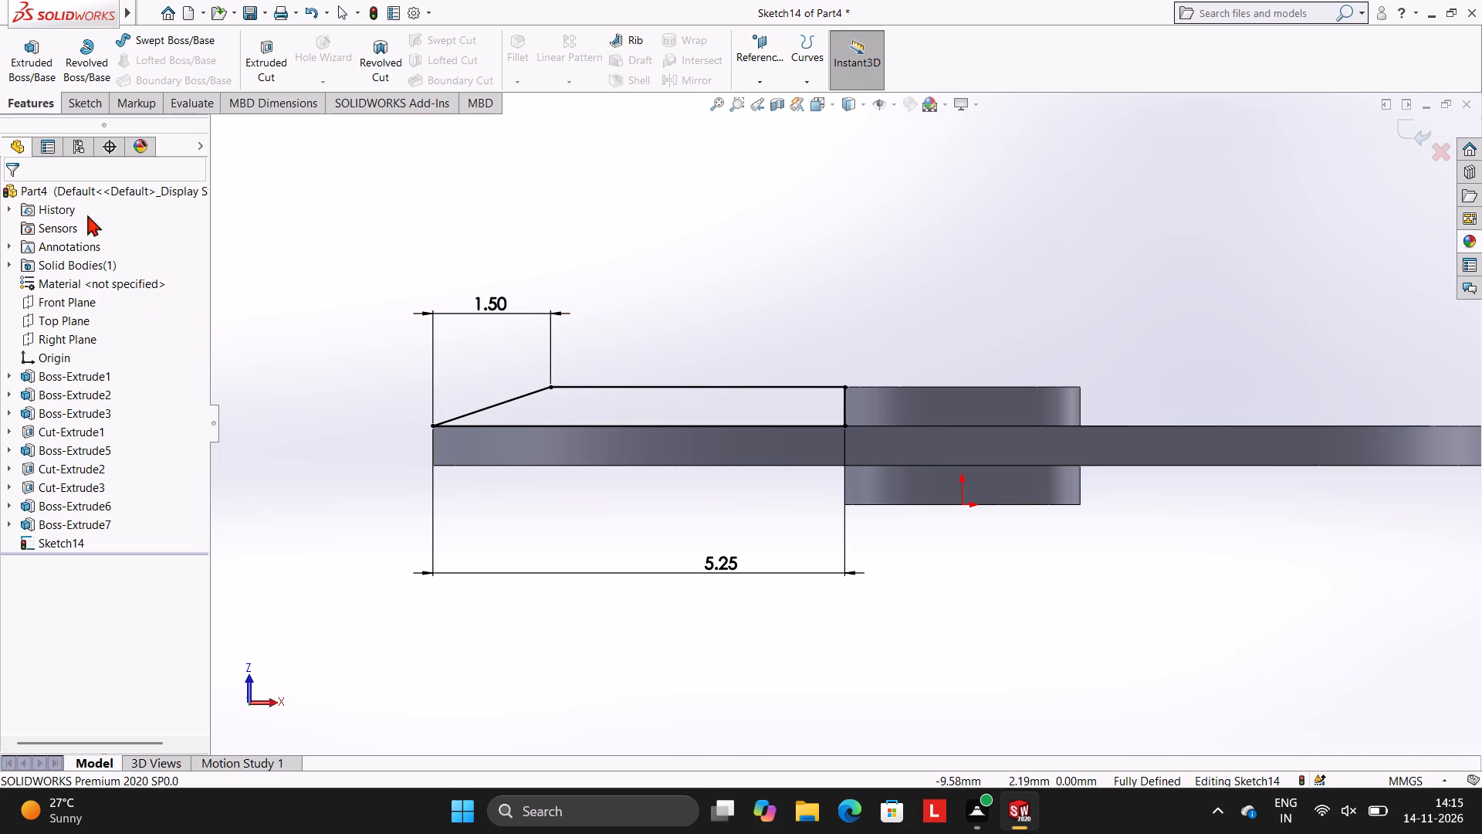
{"action": "left_click", "coordinate": [49, 53]}
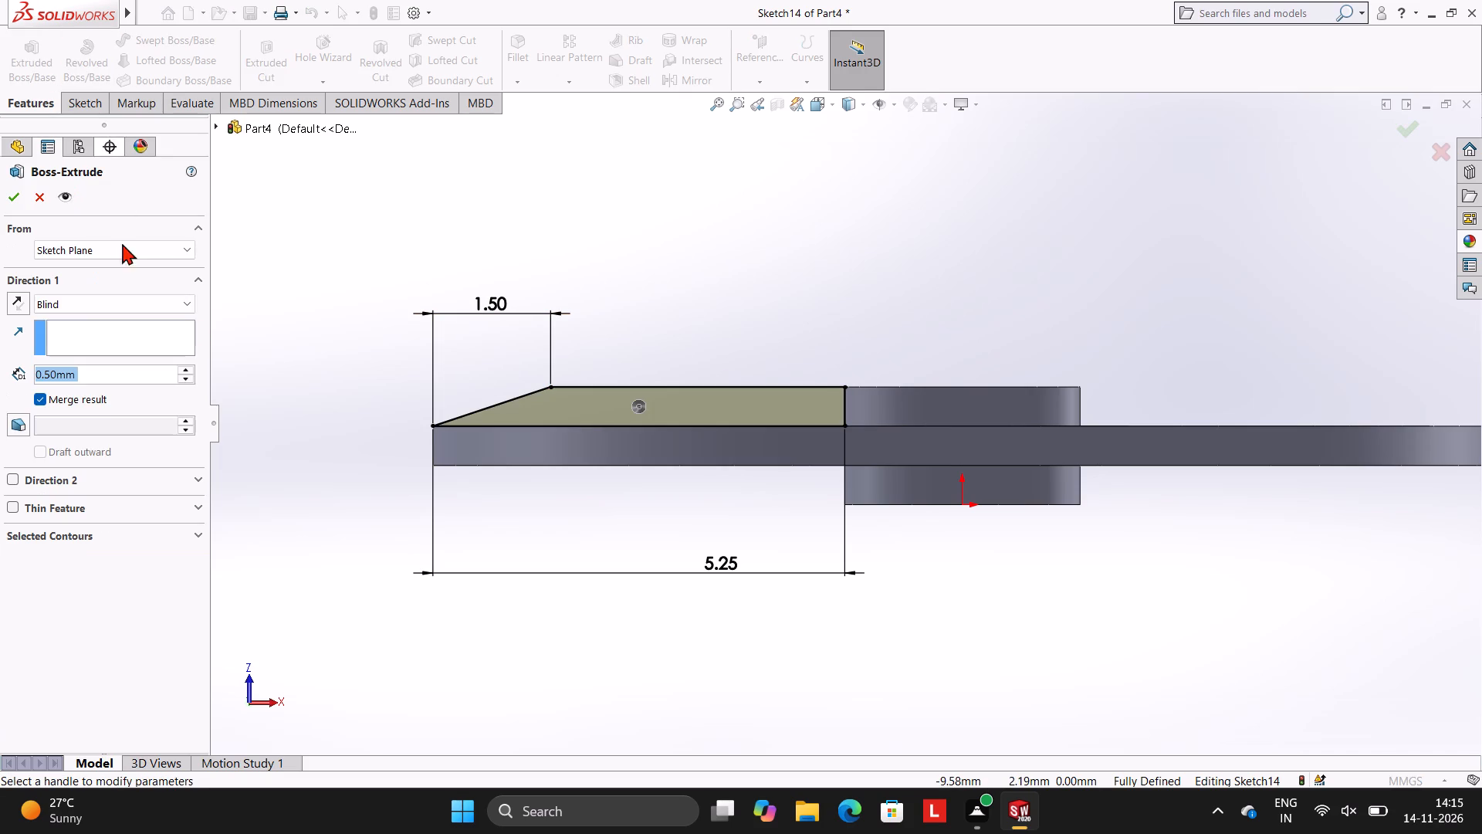
{"action": "type", "text": "025"}
{"action": "key", "text": "Return"}
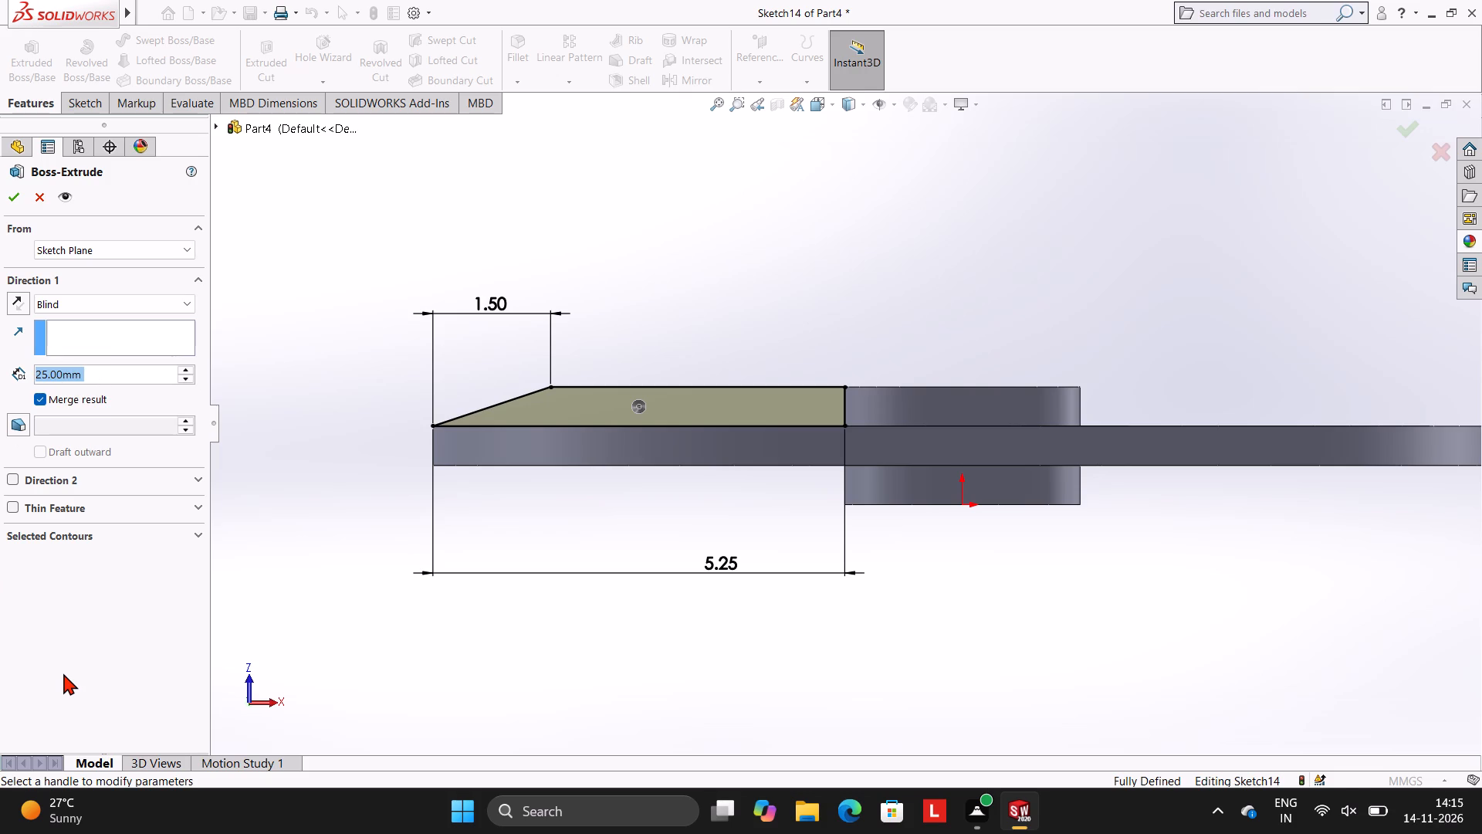
{"action": "type", "text": ".25"}
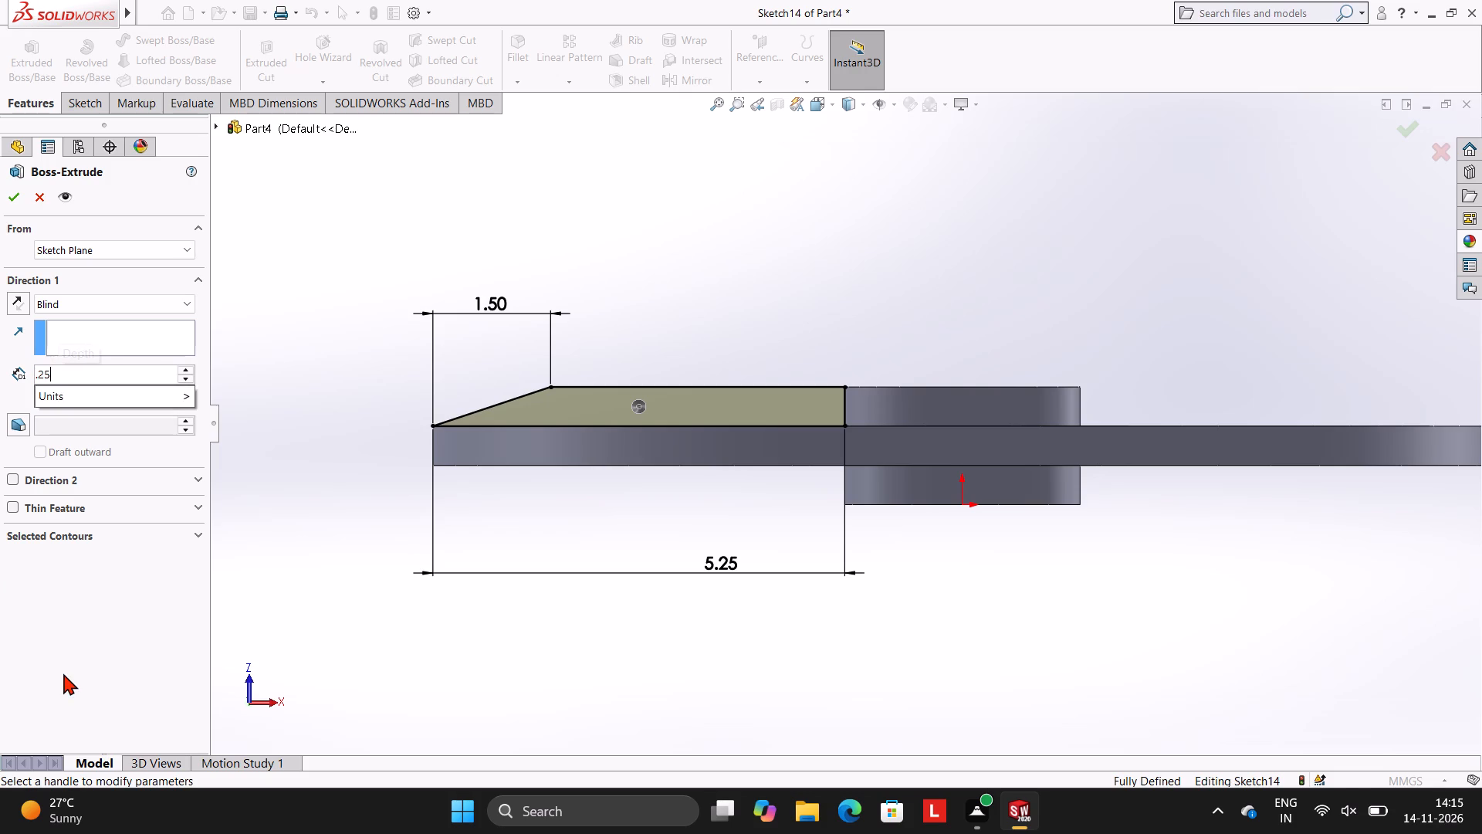
{"action": "key", "text": "Return"}
{"action": "scroll", "coordinate": [727, 371], "scroll_direction": "up", "scroll_amount": 2}
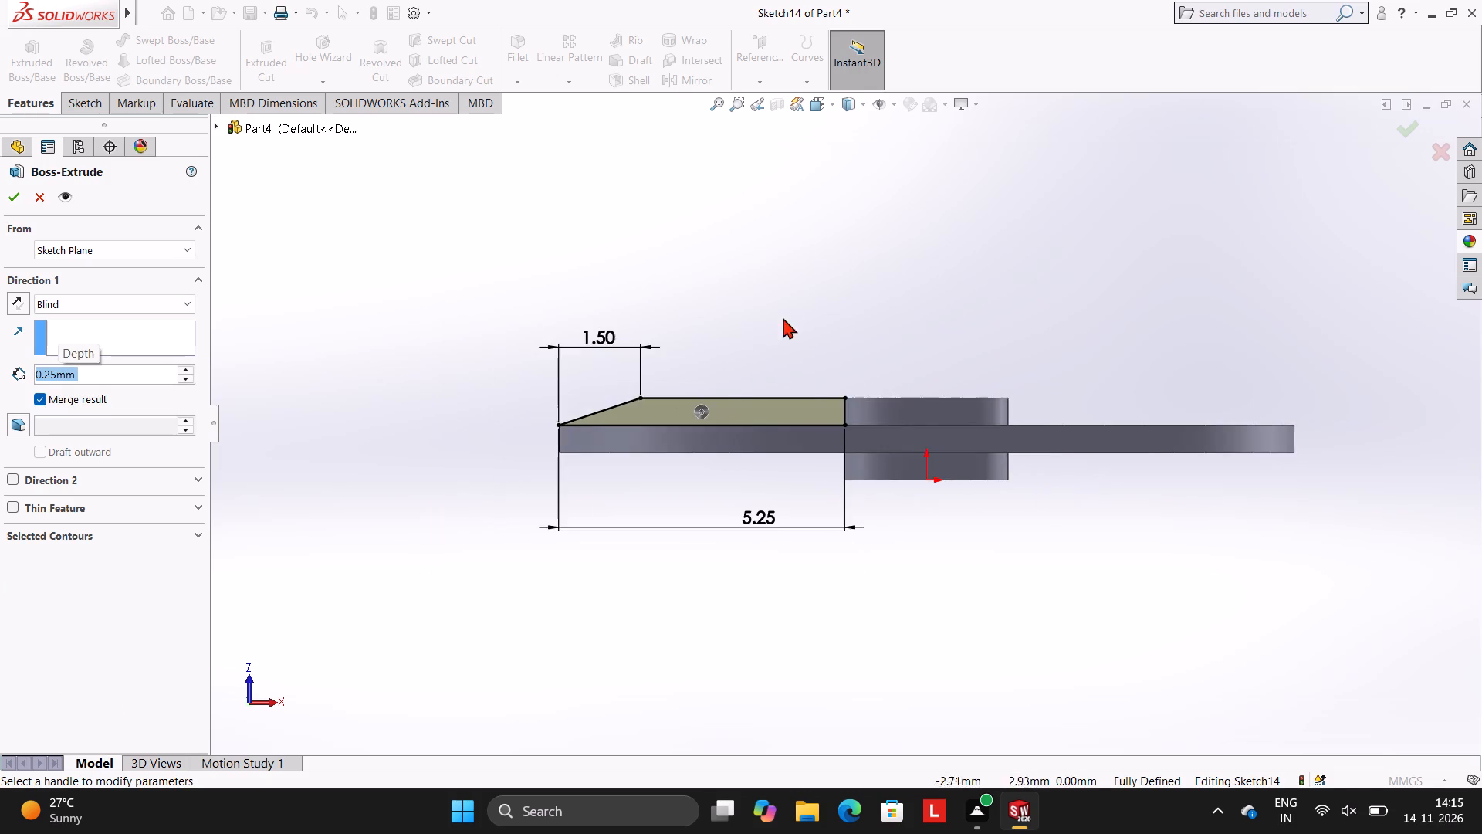
{"action": "middle_click_drag", "start_coordinate": [792, 316], "coordinate": [834, 574]}
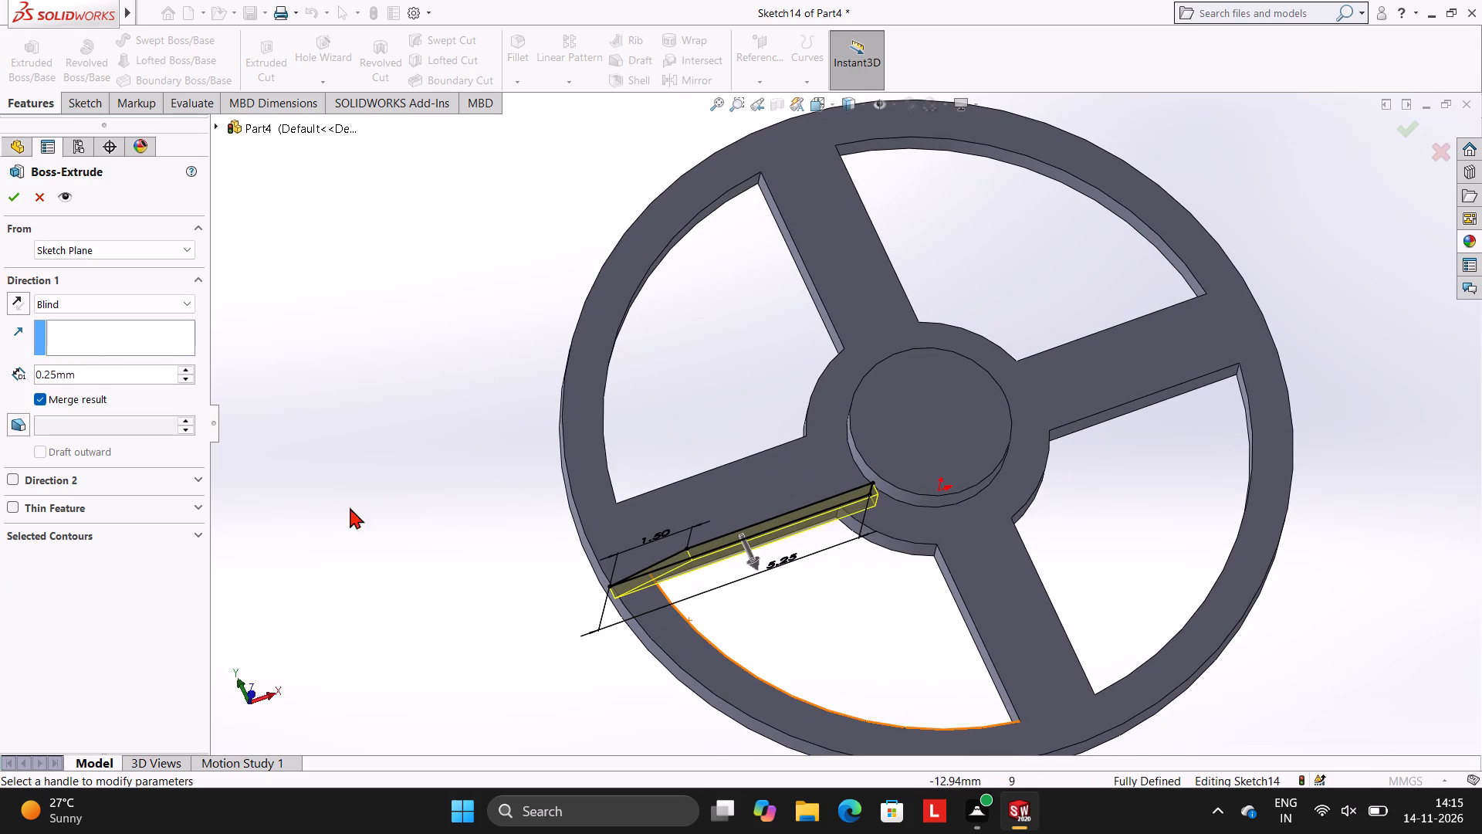
{"action": "left_click", "coordinate": [14, 298]}
{"action": "middle_click_drag", "start_coordinate": [442, 362], "coordinate": [459, 376]}
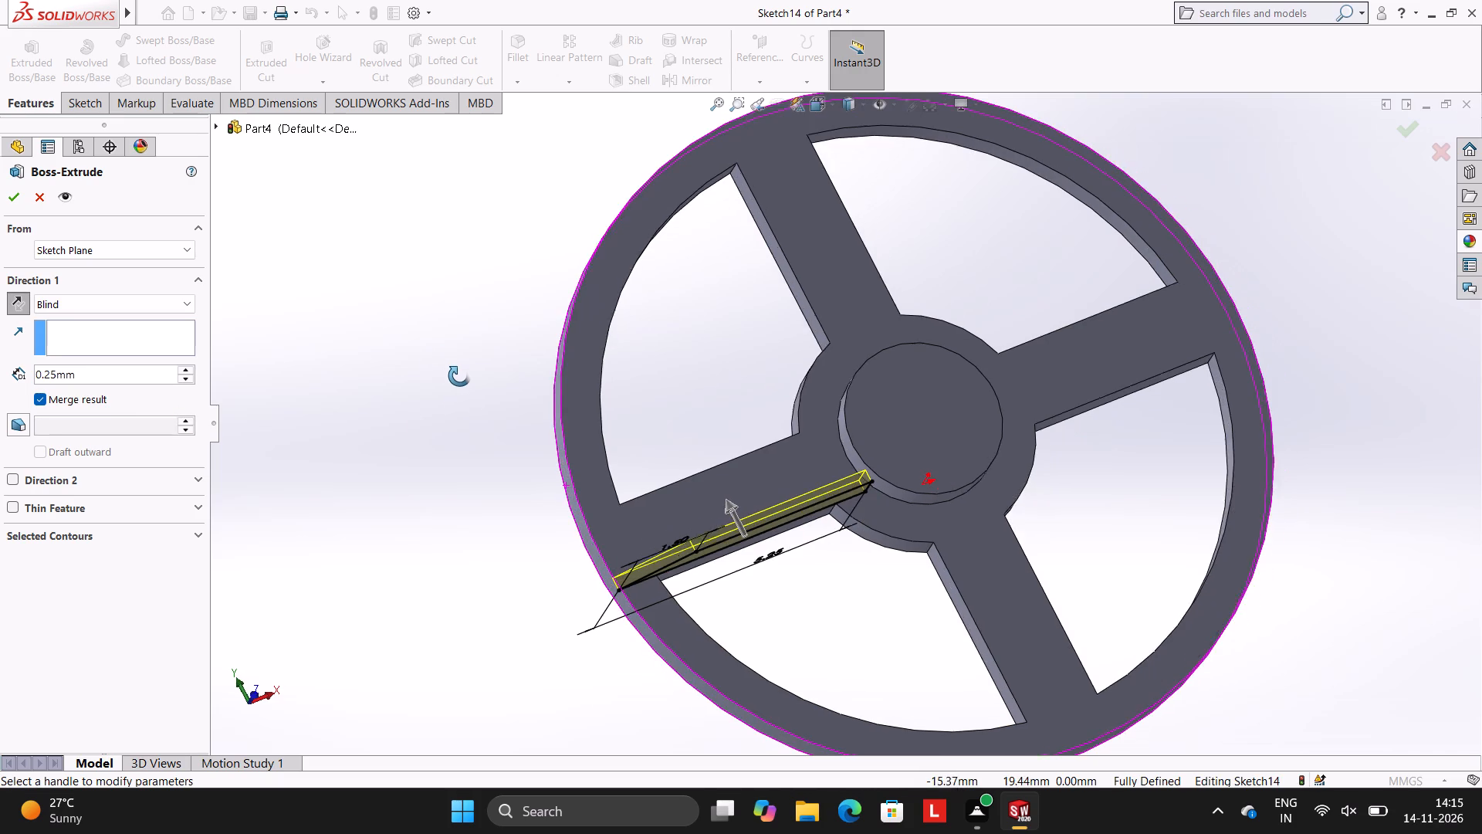
{"action": "middle_click_drag", "start_coordinate": [459, 376], "coordinate": [473, 380]}
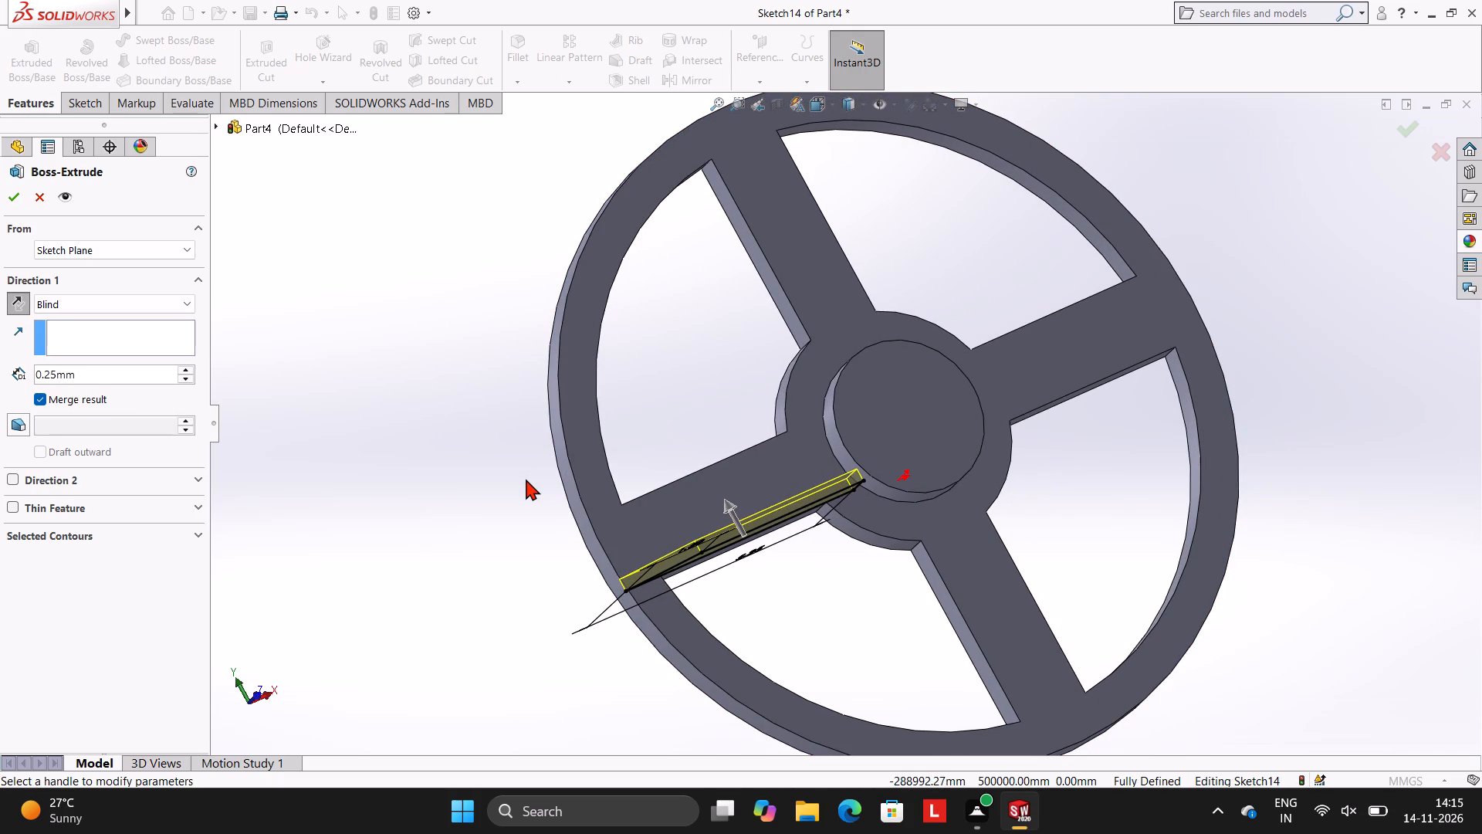
Set the sloped profile's extrusion depth to 1.5 mm and create it as a separate, unmerged body.
{"action": "left_click", "coordinate": [110, 370]}
{"action": "key", "text": "BackSpace"}
{"action": "key", "text": "BackSpace"}
{"action": "key", "text": "BackSpace"}
{"action": "key", "text": "BackSpace"}
{"action": "key", "text": "BackSpace"}
{"action": "key", "text": "BackSpace"}
{"action": "key", "text": "BackSpace"}
{"action": "key", "text": "BackSpace"}
{"action": "key", "text": "BackSpace"}
{"action": "key", "text": "BackSpace"}
{"action": "key", "text": "BackSpace"}
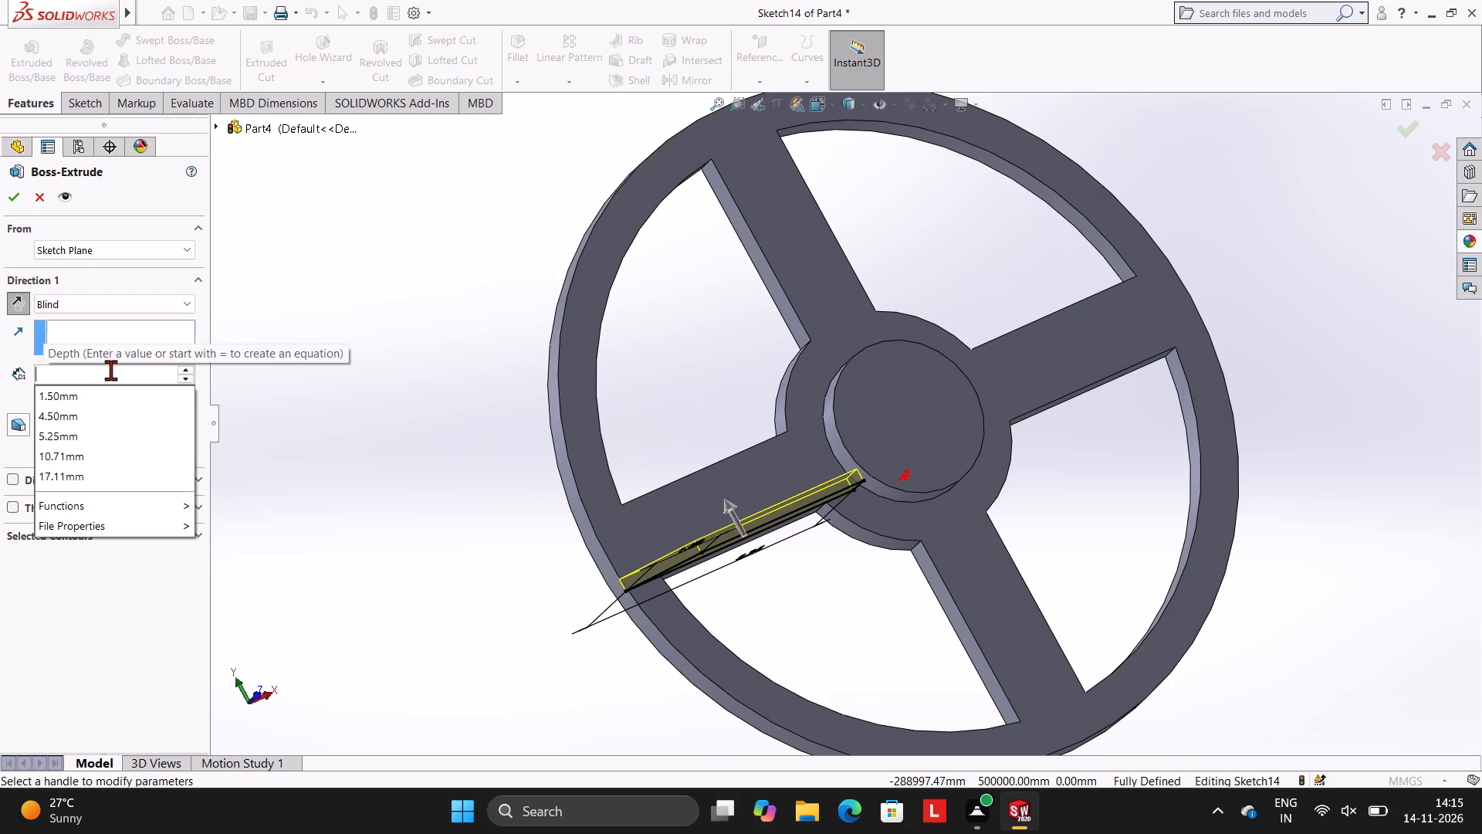
{"action": "type", "text": "1.5"}
{"action": "key", "text": "Return"}
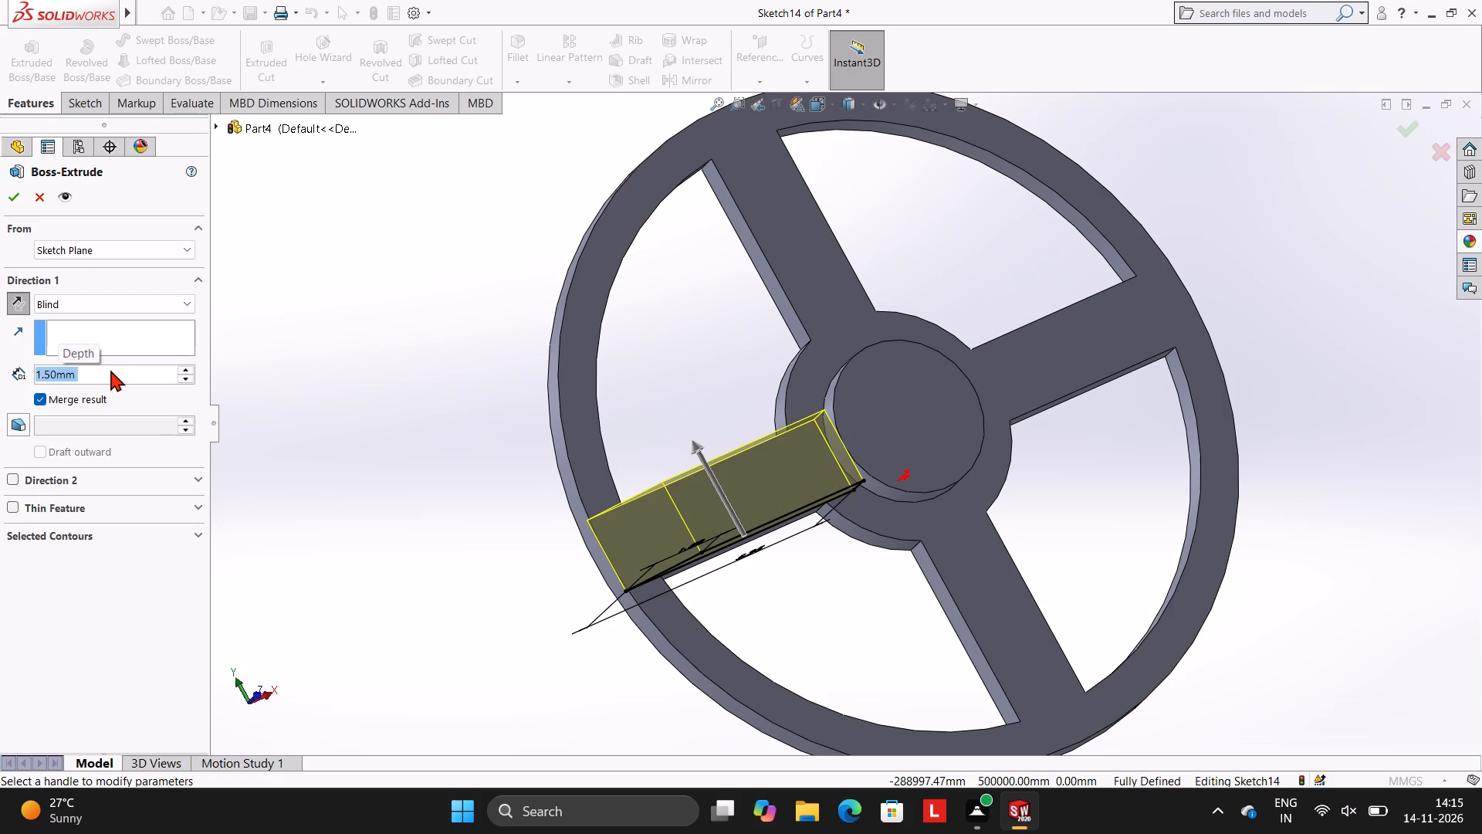
{"action": "left_click", "coordinate": [6, 202]}
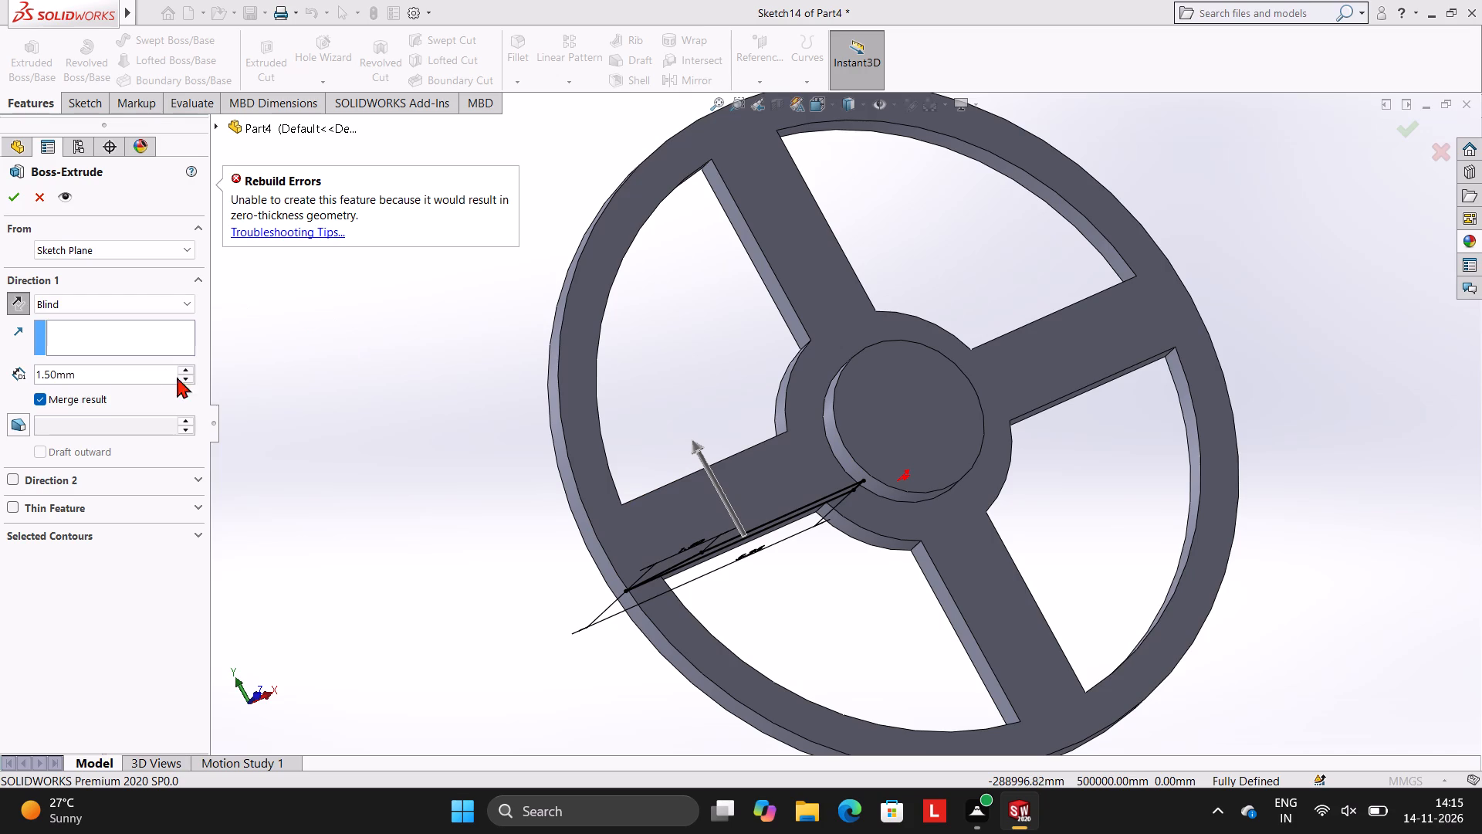
{"action": "left_click", "coordinate": [82, 392]}
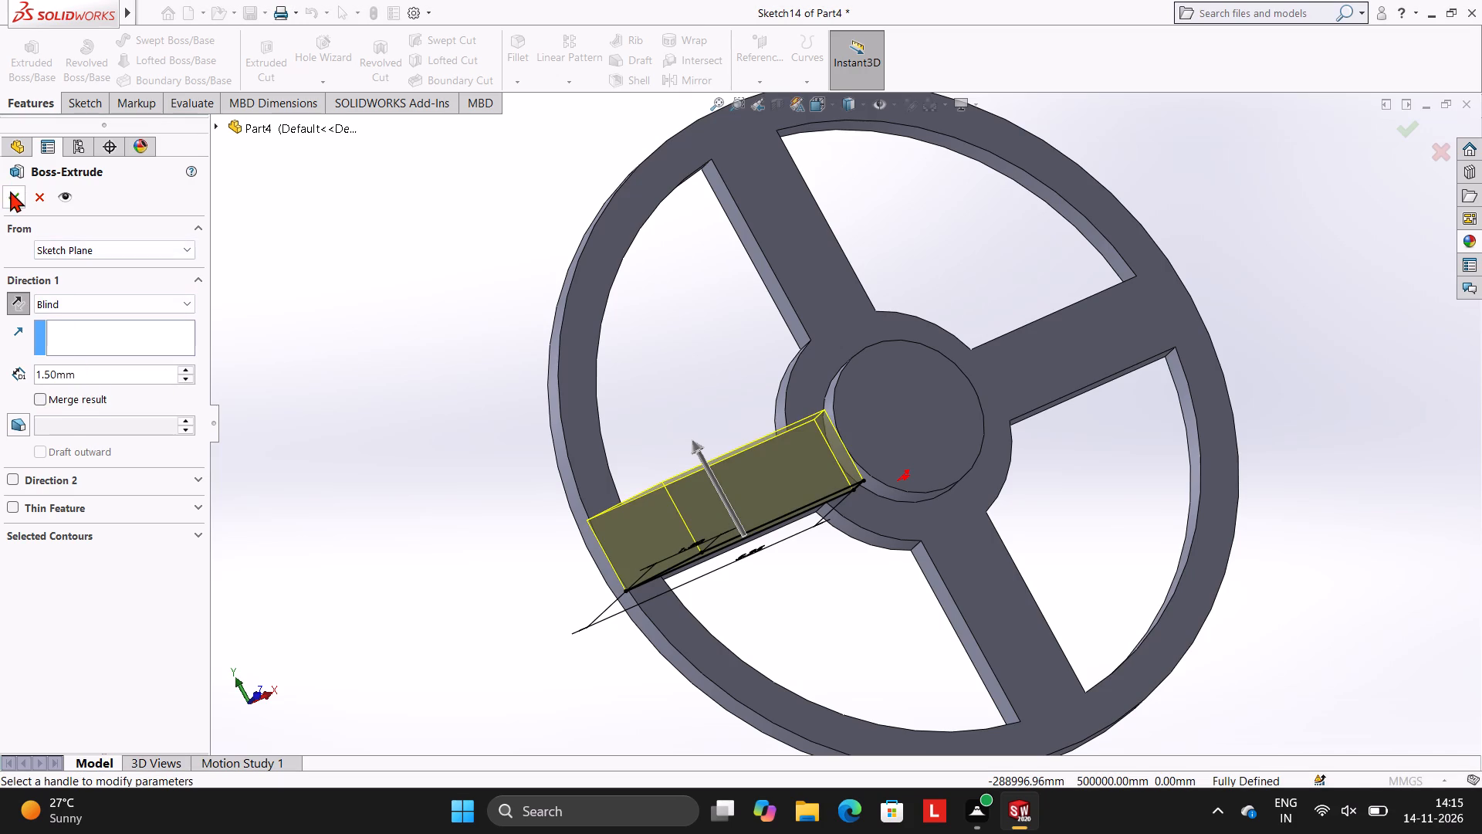
{"action": "left_click", "coordinate": [10, 191]}
{"action": "left_click", "coordinate": [449, 270]}
Examine the extruded sloped block on the arm and the wheel's underside from several angles.
{"action": "middle_click_drag", "start_coordinate": [1129, 405], "coordinate": [1093, 259]}
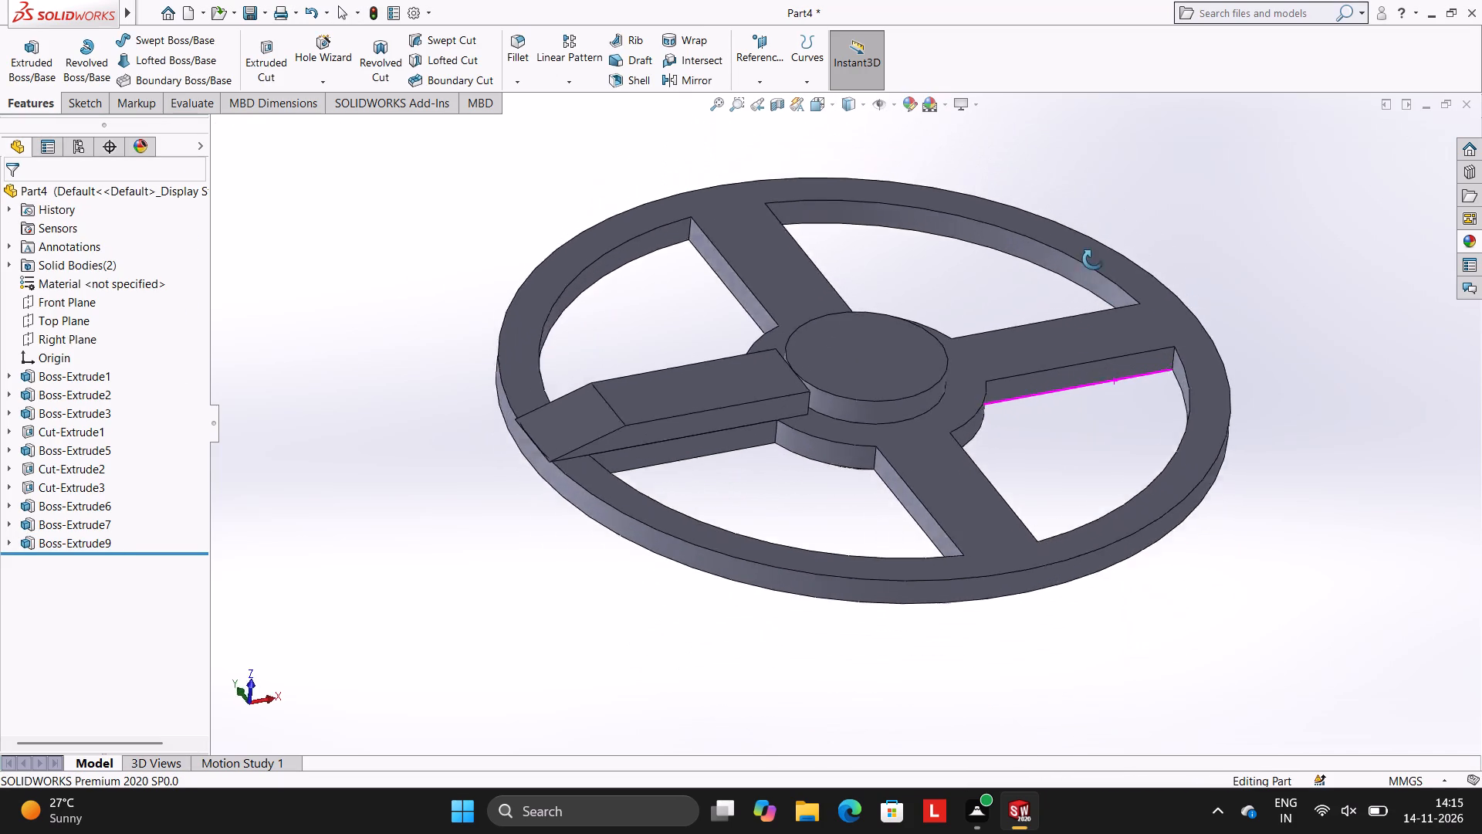
{"action": "middle_click_drag", "start_coordinate": [1093, 259], "coordinate": [1081, 254]}
{"action": "middle_click_drag", "start_coordinate": [1173, 296], "coordinate": [1120, 268]}
{"action": "middle_click_drag", "start_coordinate": [1017, 383], "coordinate": [1028, 310]}
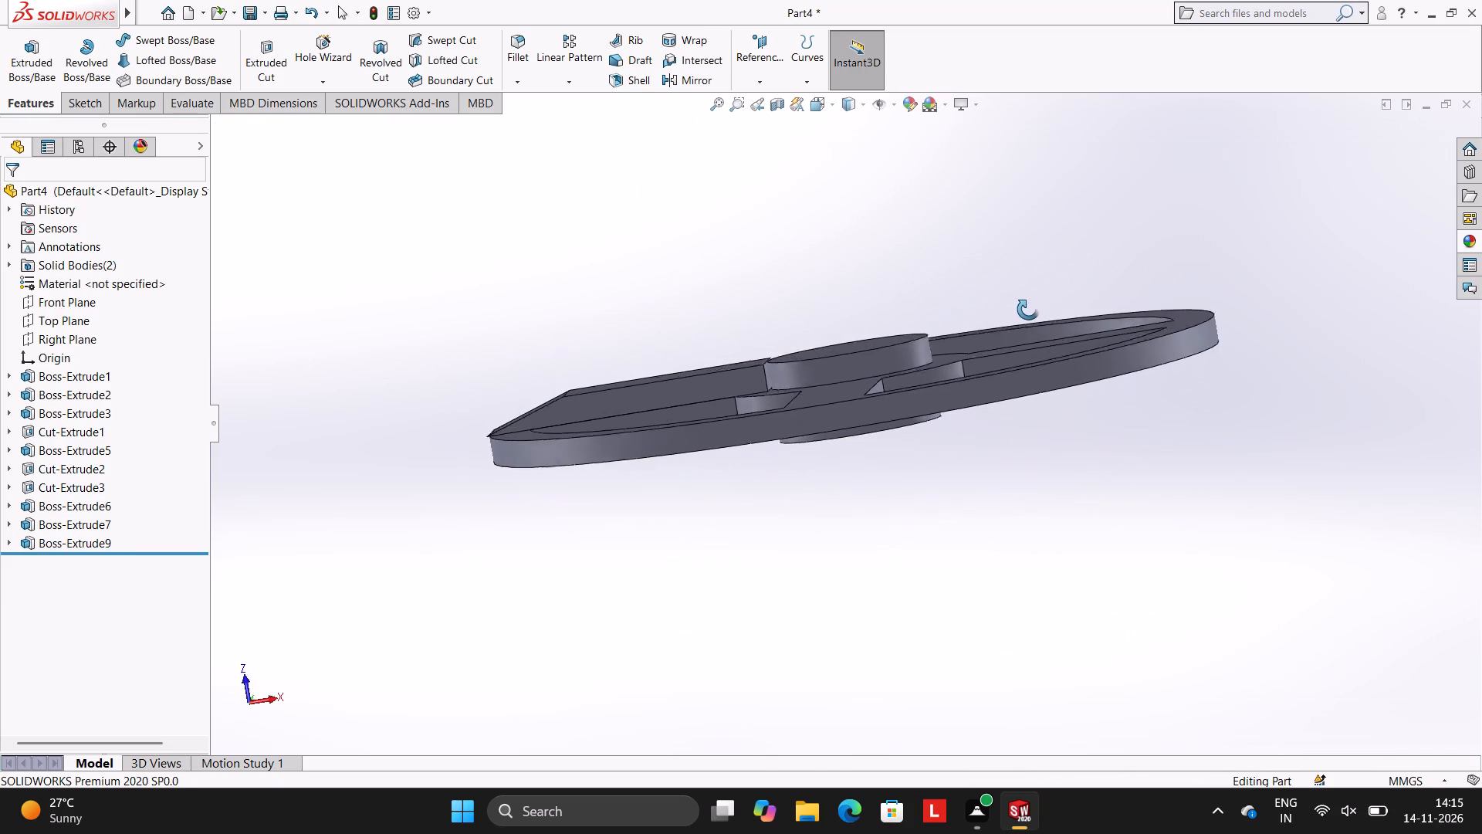
{"action": "middle_click_drag", "start_coordinate": [1028, 310], "coordinate": [1164, 588]}
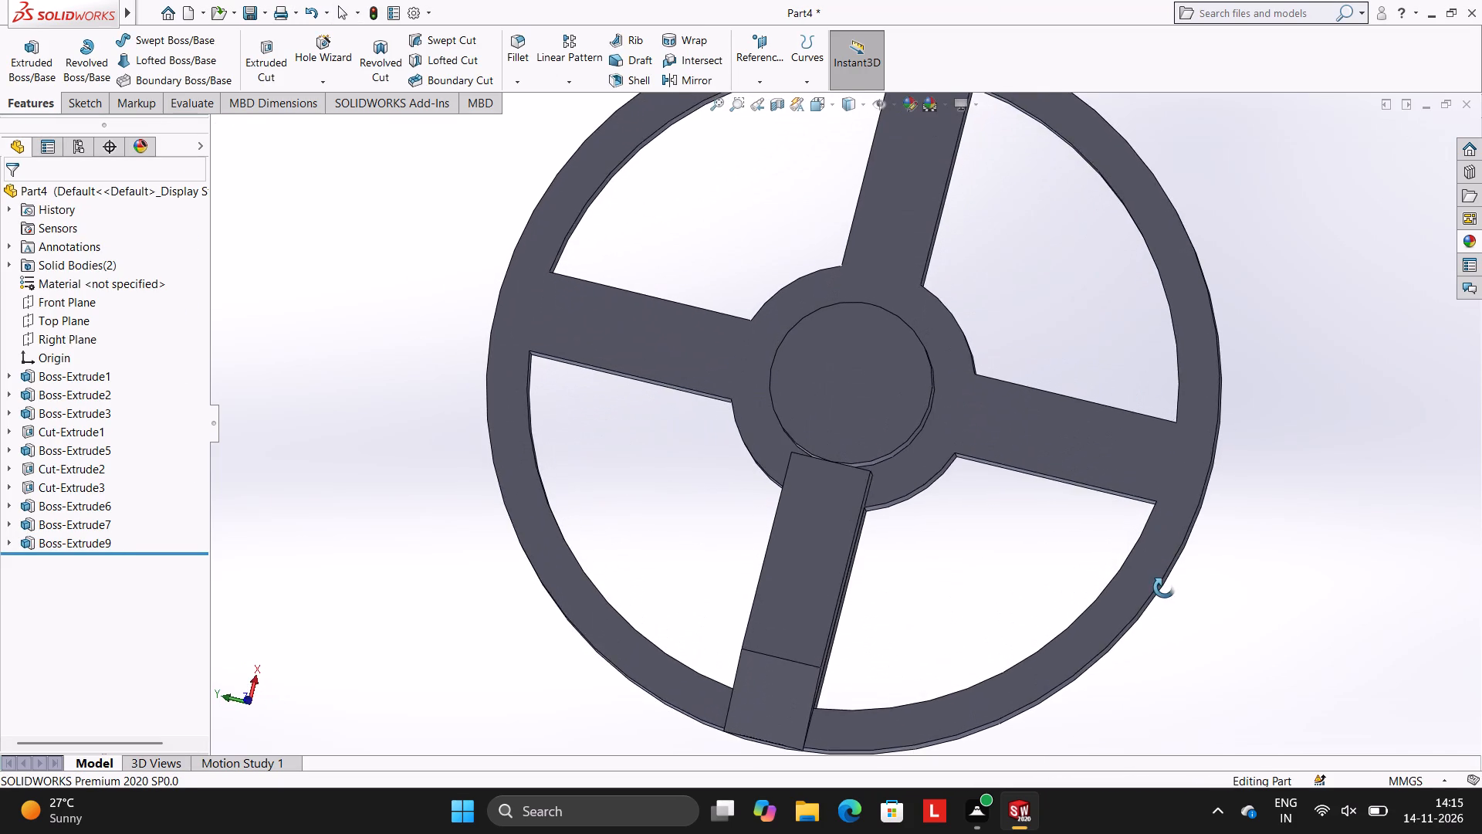
{"action": "middle_click_drag", "start_coordinate": [1164, 588], "coordinate": [966, 329]}
{"action": "scroll", "coordinate": [1076, 406], "scroll_direction": "up", "scroll_amount": 1}
{"action": "middle_click_drag", "start_coordinate": [1160, 401], "coordinate": [1239, 413]}
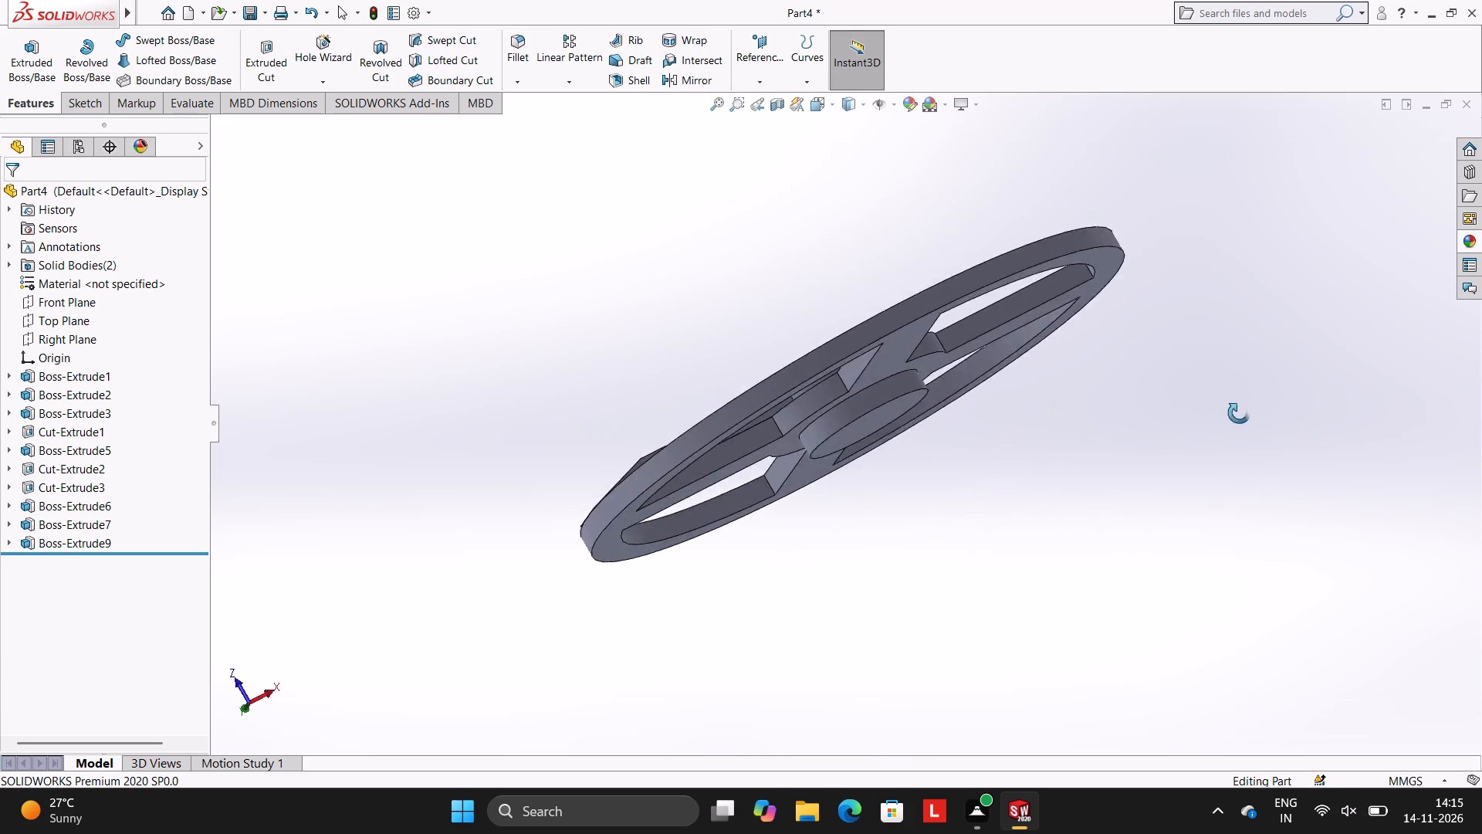
{"action": "middle_click_drag", "start_coordinate": [1239, 413], "coordinate": [1320, 405]}
{"action": "middle_click_drag", "start_coordinate": [1213, 415], "coordinate": [1237, 471]}
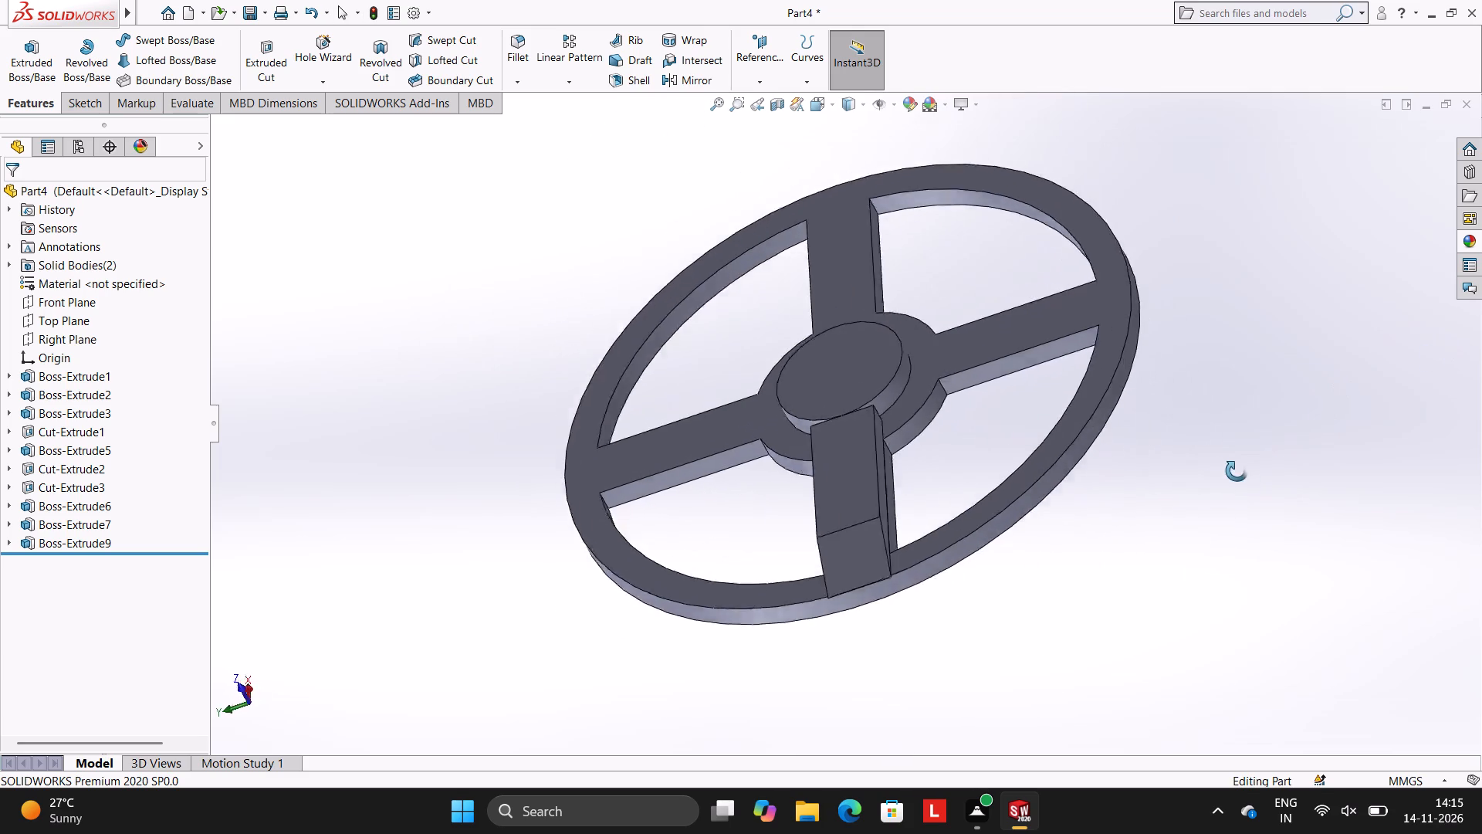
{"action": "middle_click_drag", "start_coordinate": [1237, 471], "coordinate": [1228, 439]}
{"action": "middle_click_drag", "start_coordinate": [1257, 428], "coordinate": [1436, 428]}
{"action": "middle_click_drag", "start_coordinate": [1305, 525], "coordinate": [1185, 470]}
{"action": "middle_click_drag", "start_coordinate": [1239, 492], "coordinate": [1132, 530]}
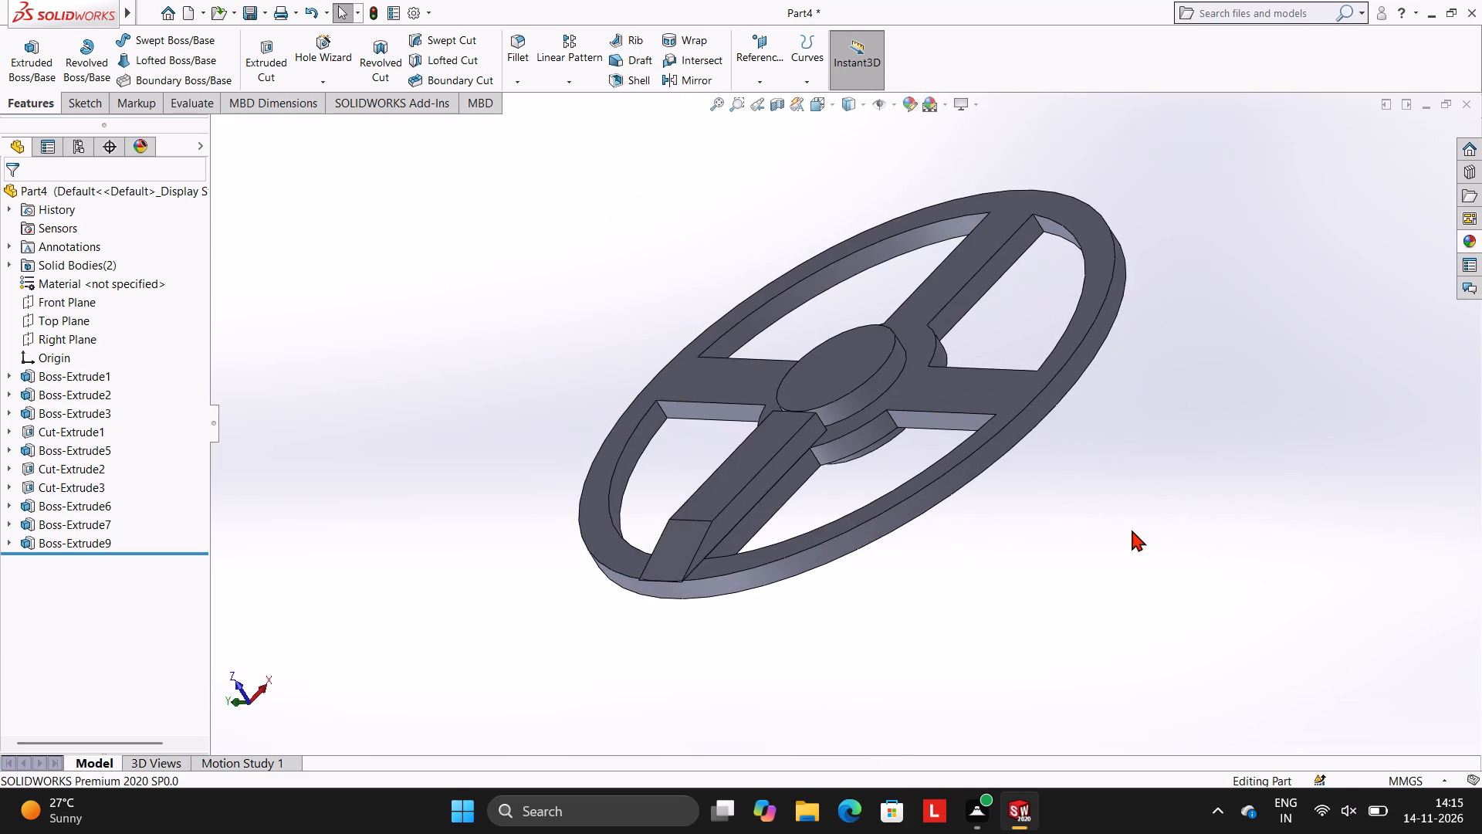
{"action": "middle_click_drag", "start_coordinate": [1226, 490], "coordinate": [1203, 510]}
On the sloped block's side face, sketch a closed outline tracing its sloped, top, hub-side and bottom edges.
{"action": "scroll", "coordinate": [1204, 507], "scroll_direction": "down", "scroll_amount": 1}
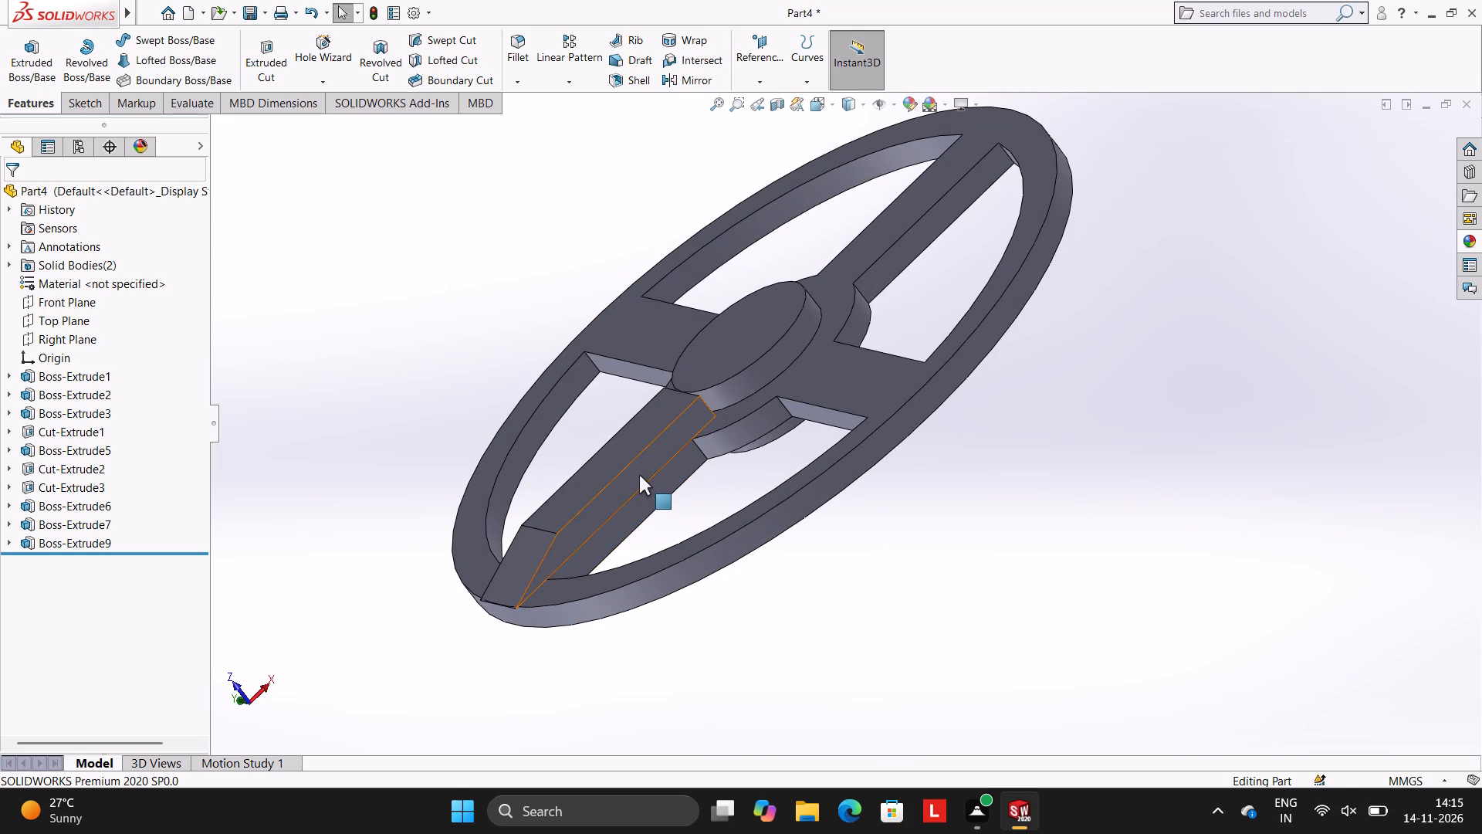
{"action": "left_click", "coordinate": [639, 475]}
{"action": "left_click", "coordinate": [700, 425]}
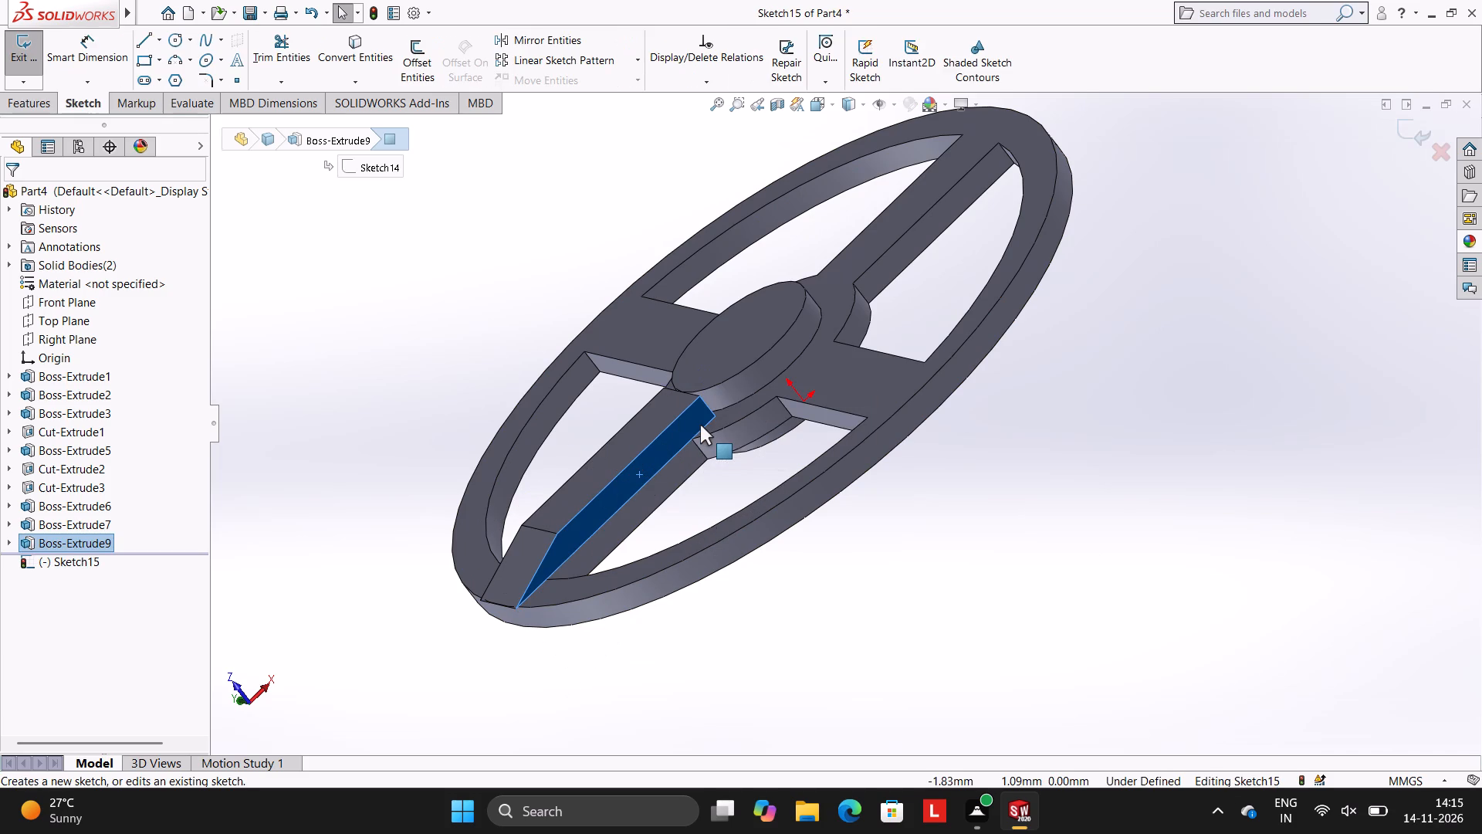
{"action": "key", "text": "ctrl+8"}
{"action": "key", "text": "Escape"}
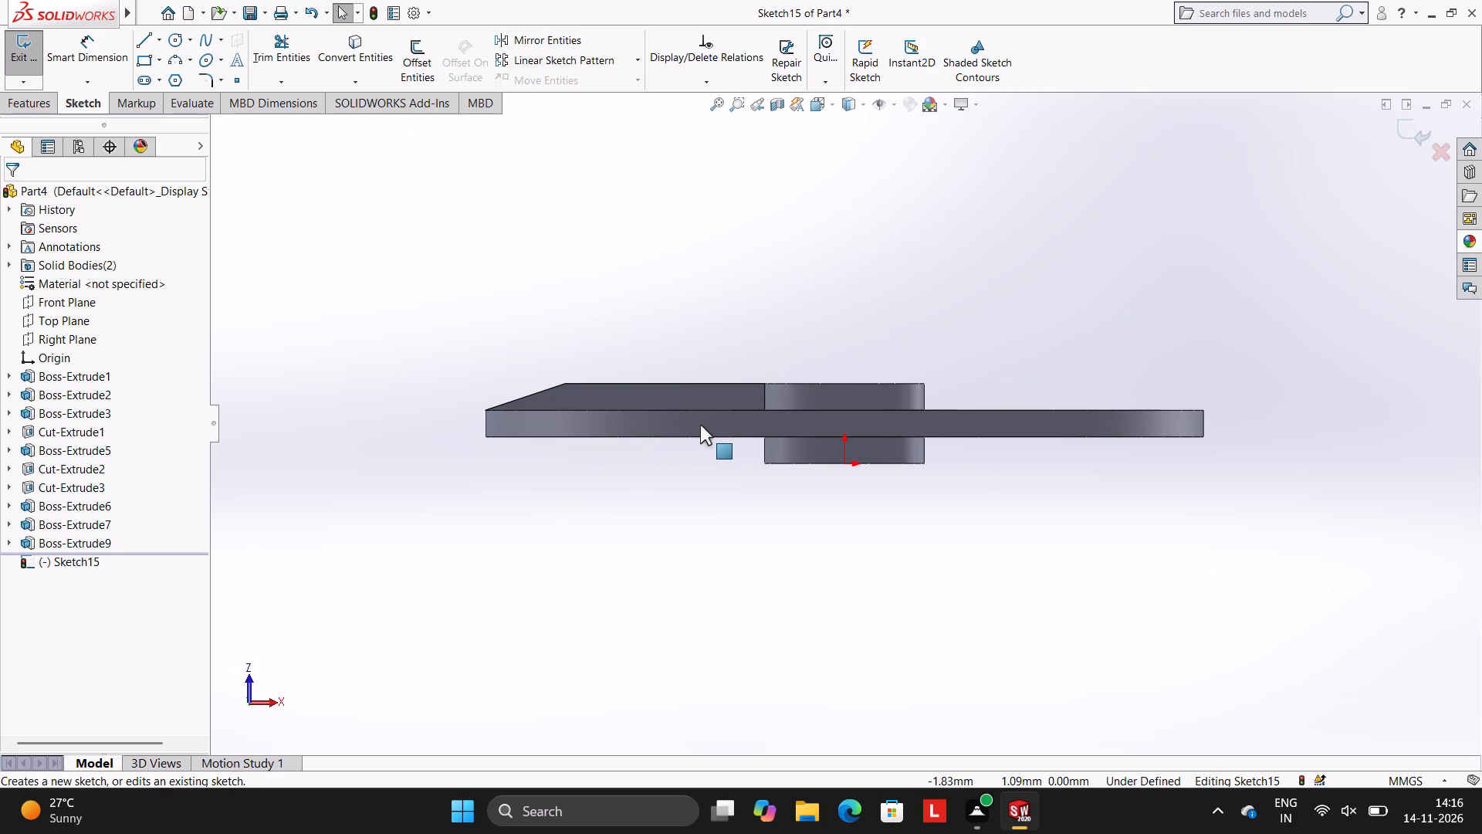
{"action": "scroll", "coordinate": [773, 406], "scroll_direction": "down", "scroll_amount": 4}
{"action": "left_click", "coordinate": [142, 33]}
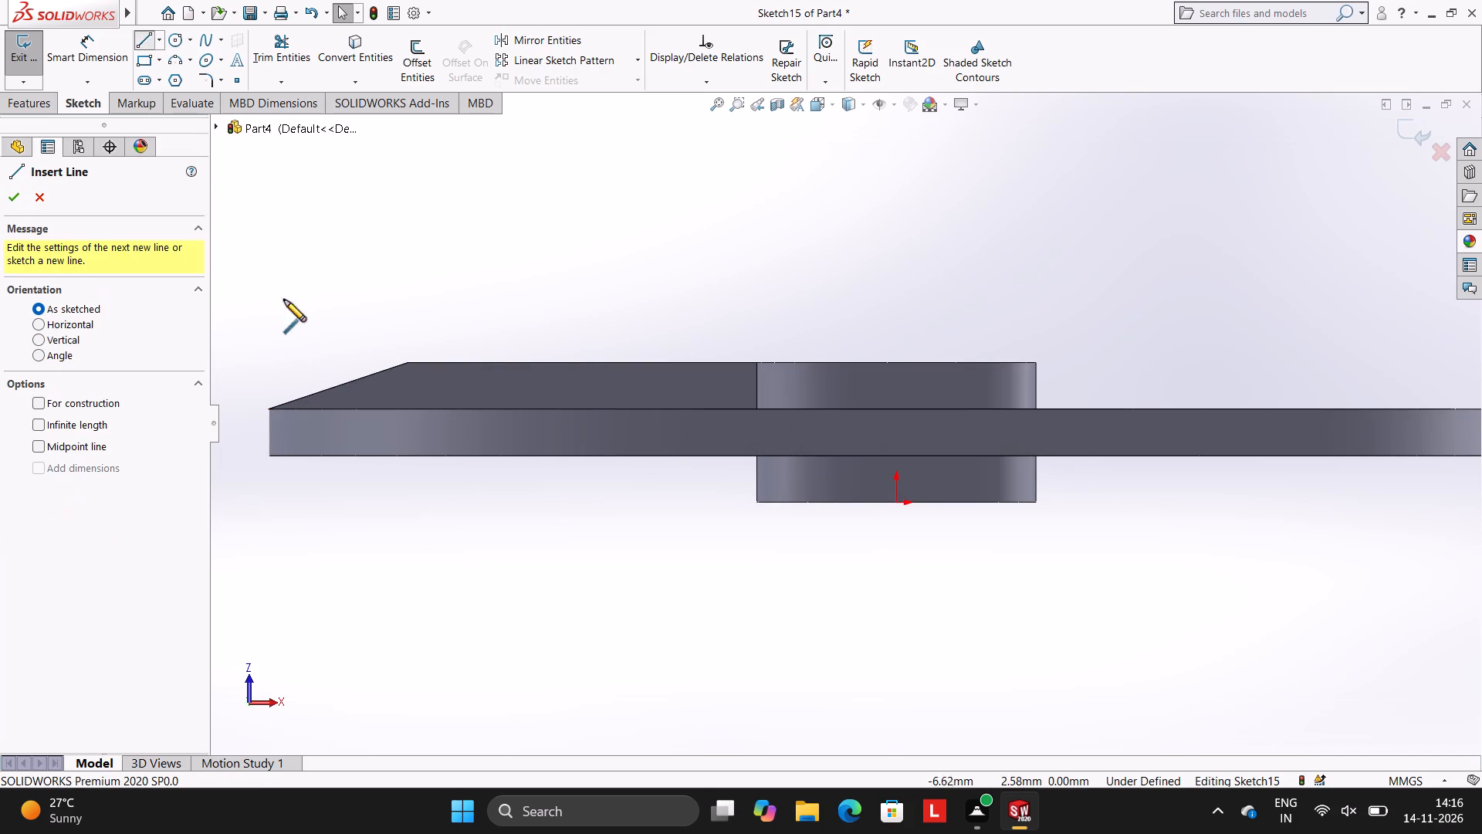
{"action": "left_click", "coordinate": [265, 408]}
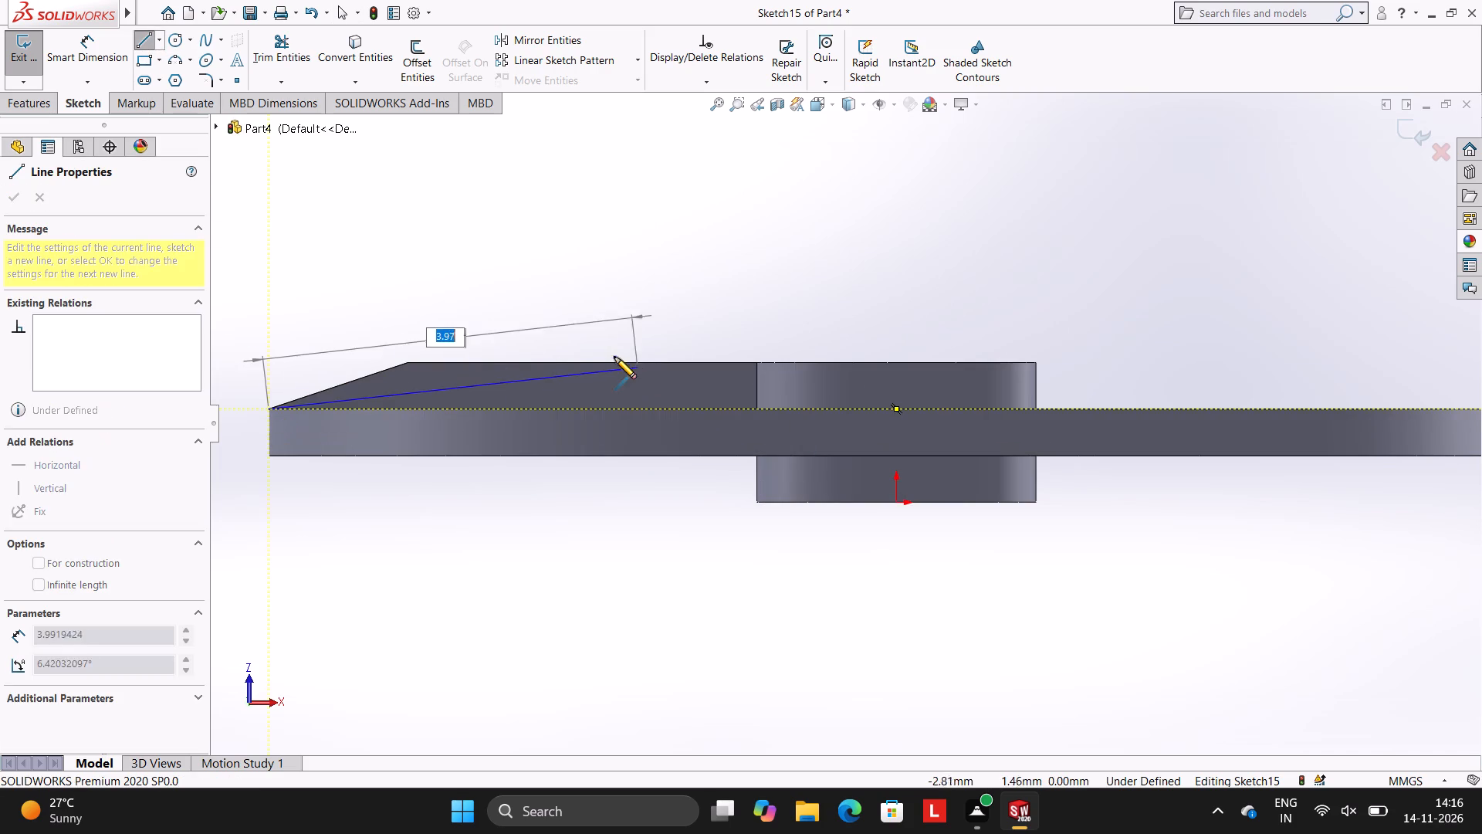
{"action": "left_click", "coordinate": [407, 364]}
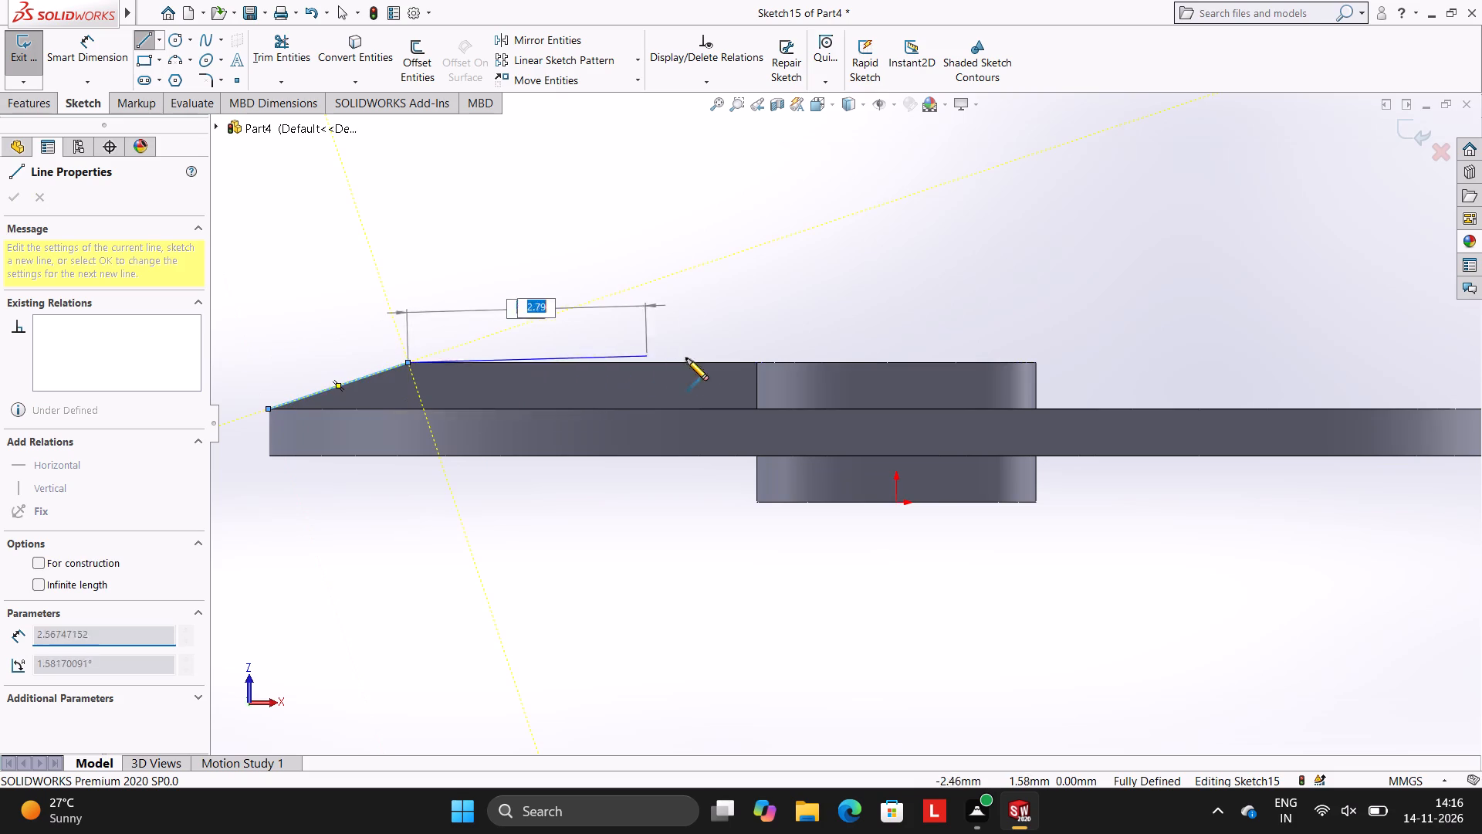
{"action": "left_click", "coordinate": [756, 364]}
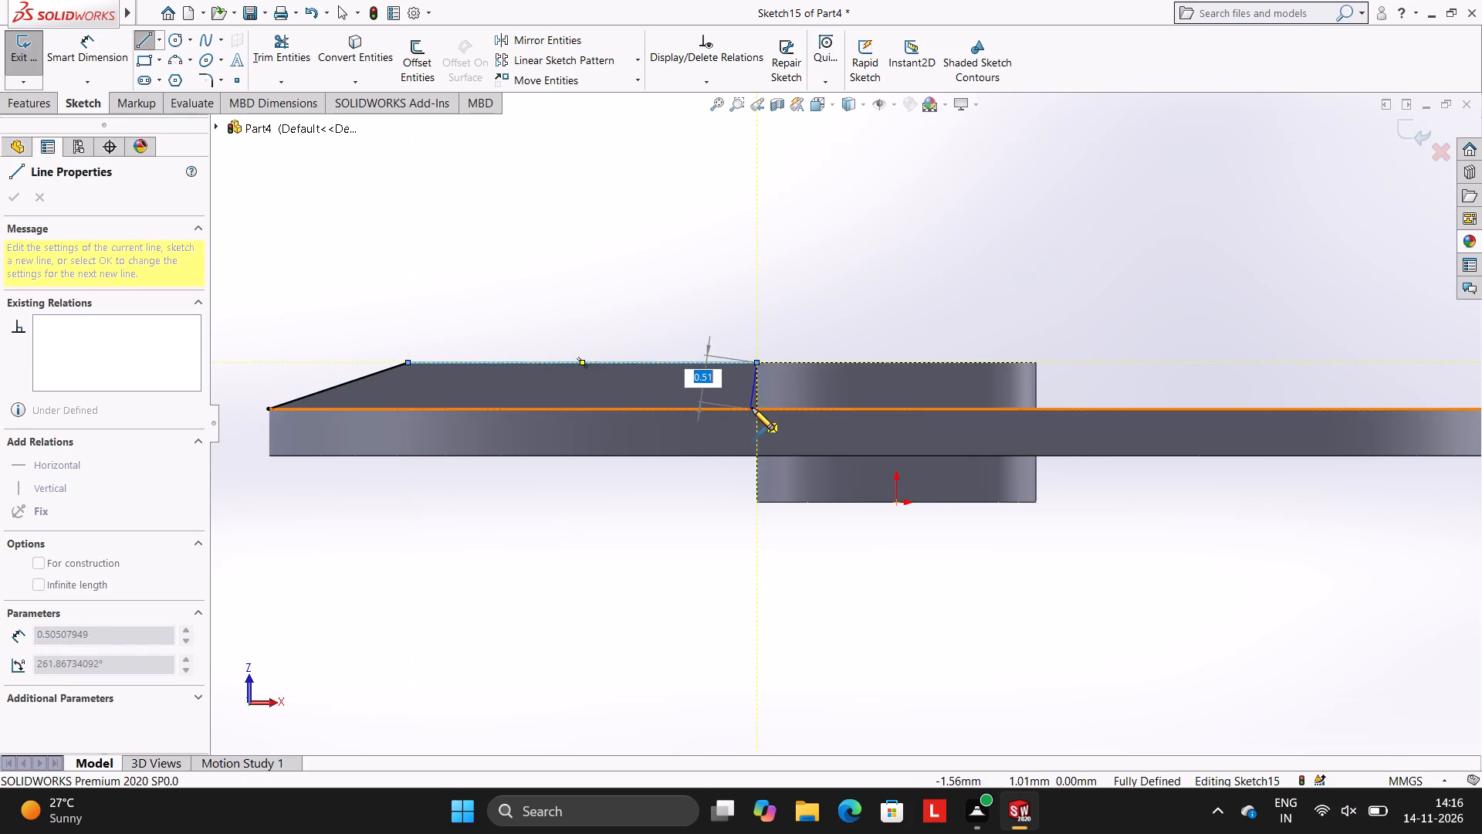
{"action": "left_click", "coordinate": [756, 407]}
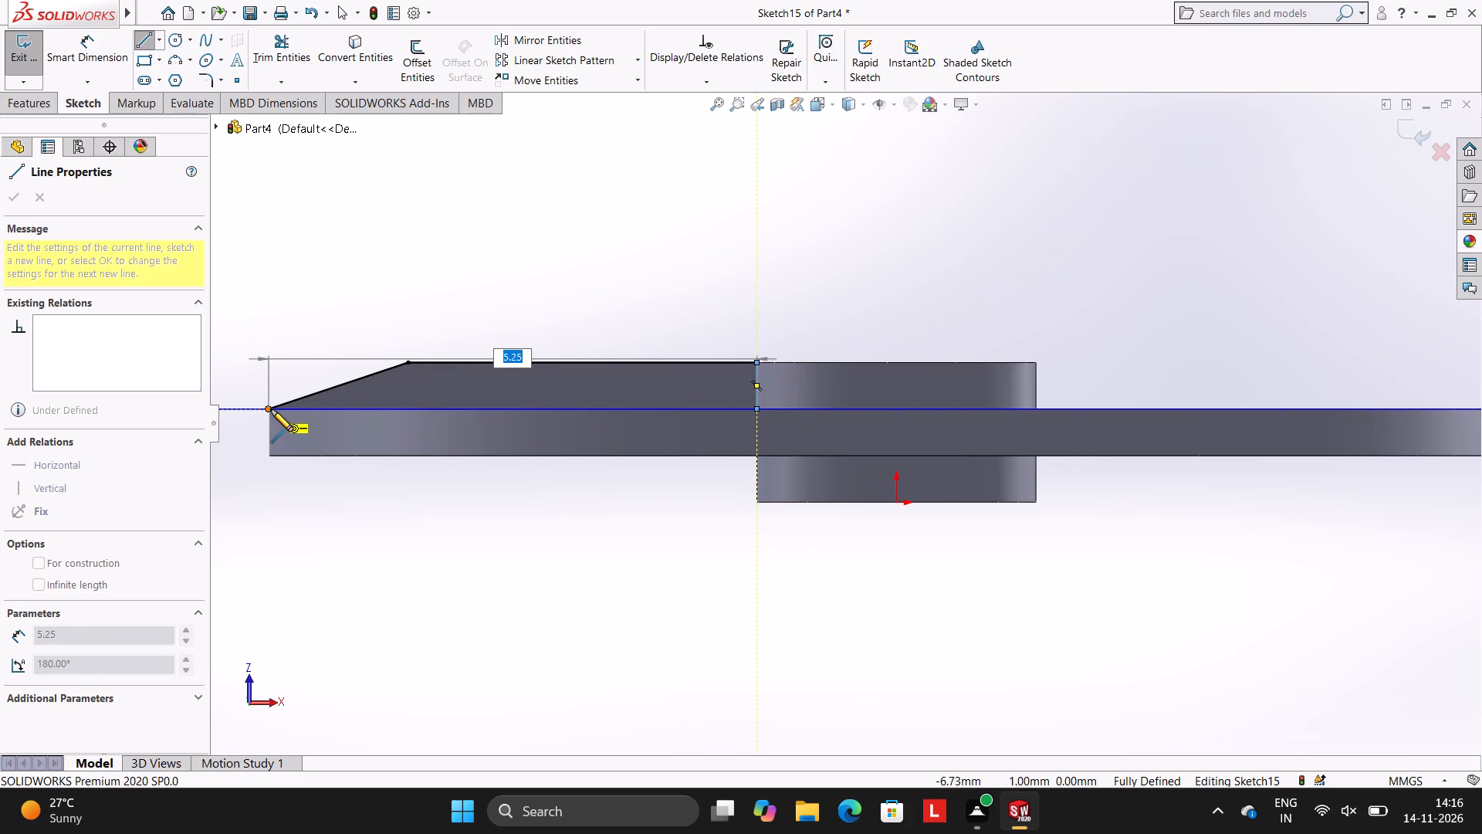
{"action": "left_click", "coordinate": [267, 409]}
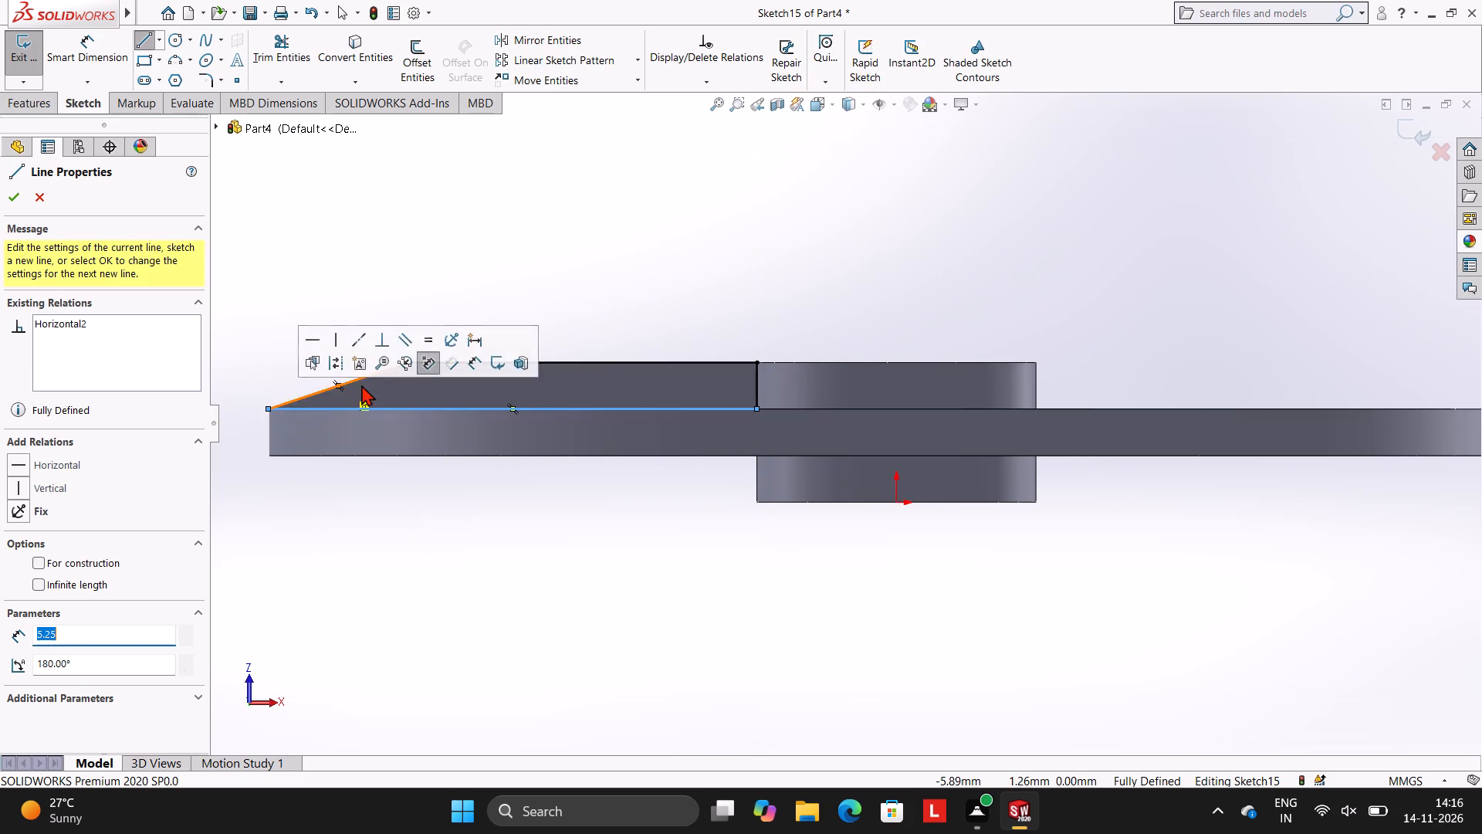
{"action": "key", "text": "Escape"}
{"action": "key", "text": "Escape"}
{"action": "key", "text": "Escape"}
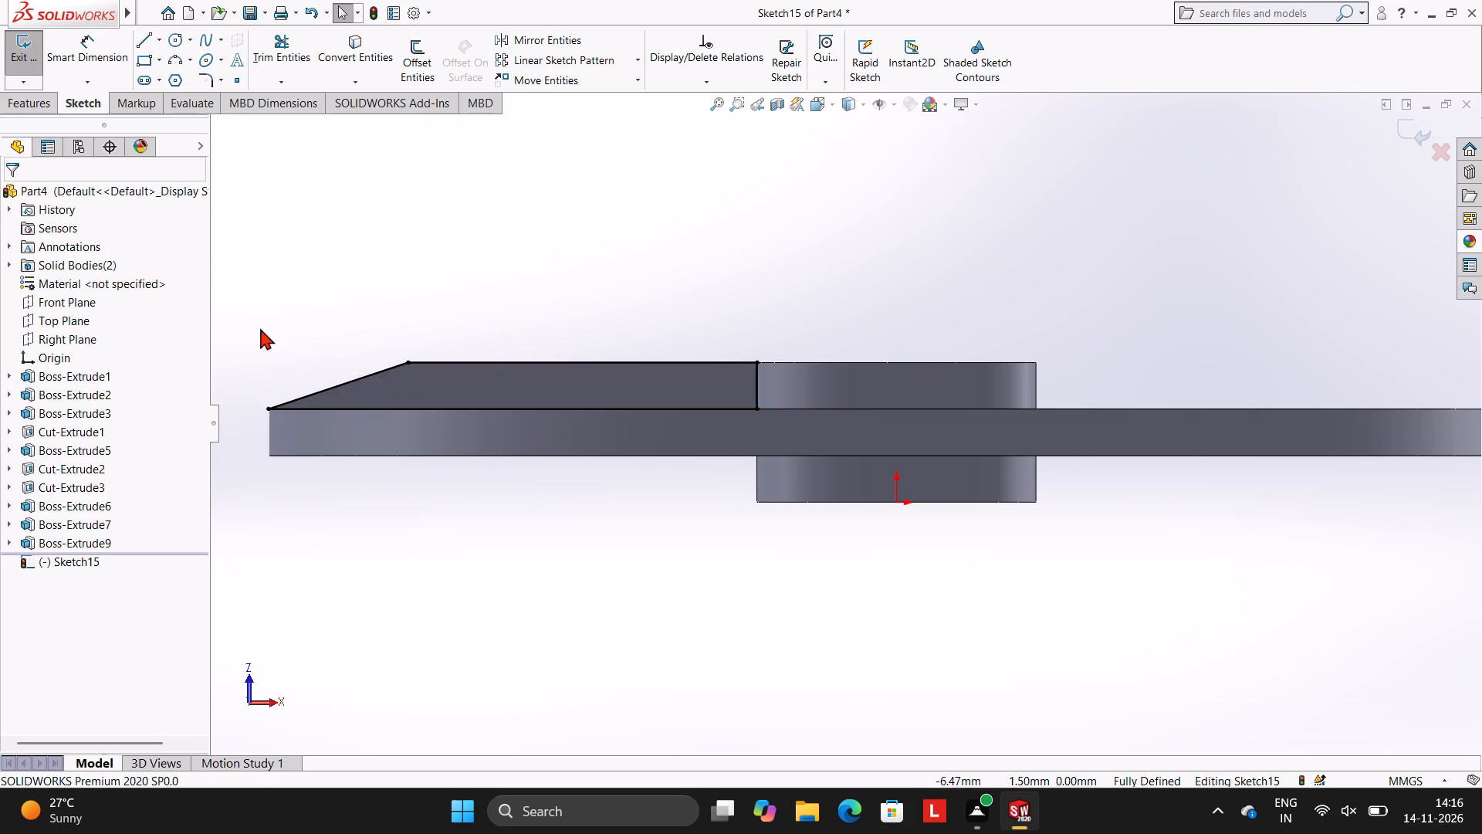
Cut the traced outline into the sloped block with a blind depth of 0.625 mm.
{"action": "left_click", "coordinate": [15, 100]}
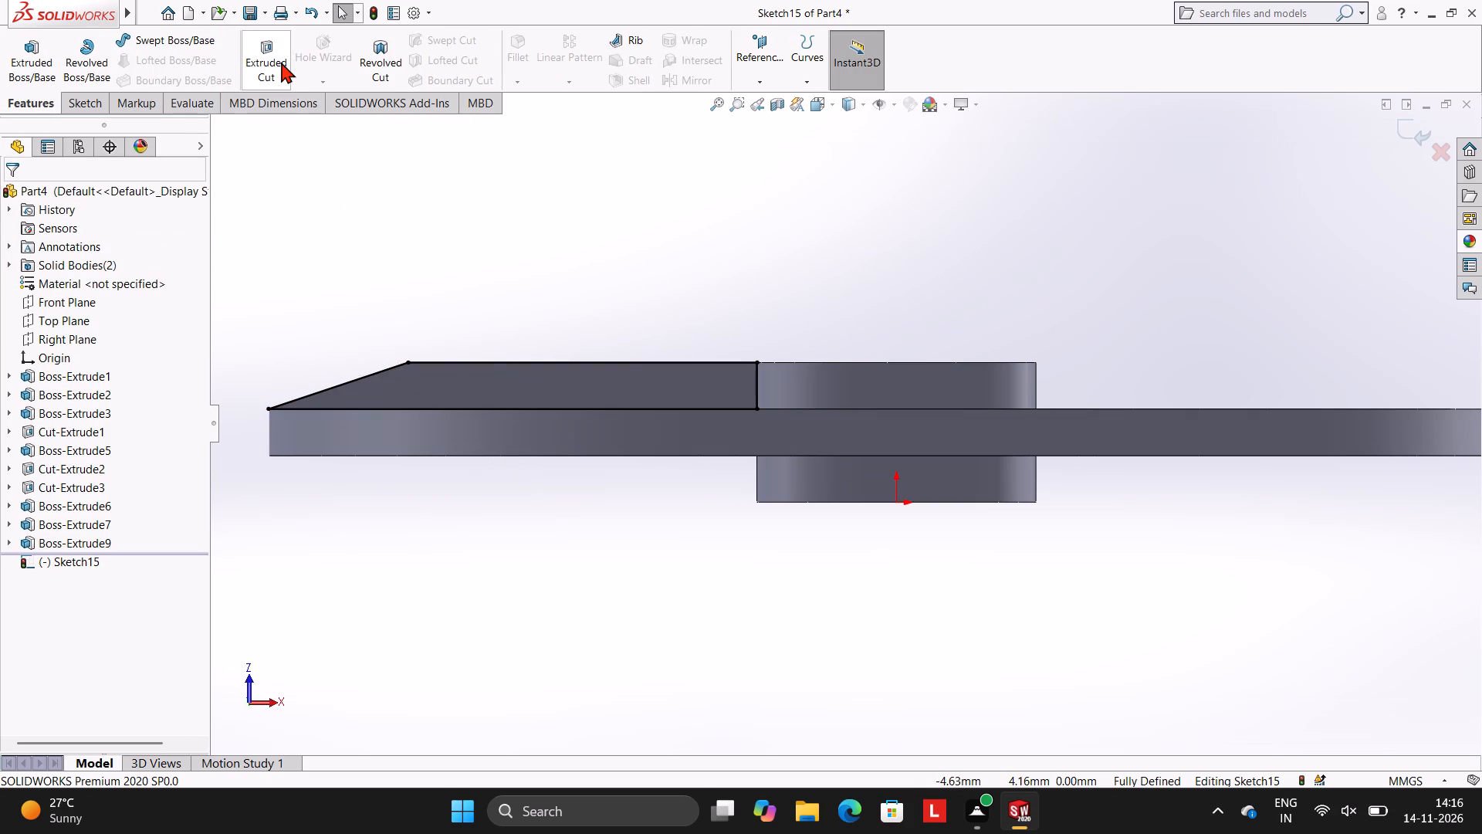
{"action": "left_click", "coordinate": [276, 59]}
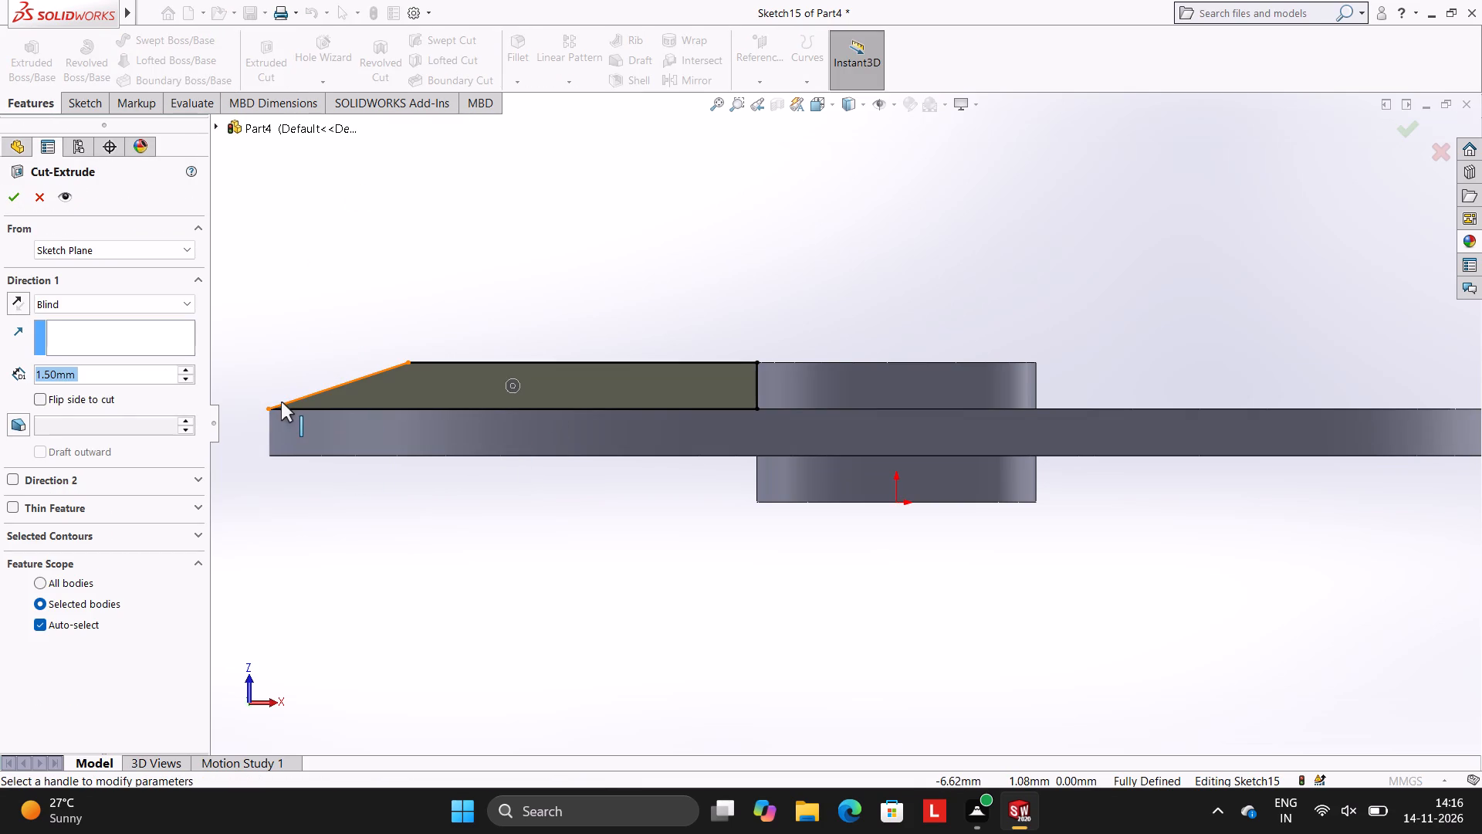
{"action": "type", "text": "0."}
{"action": "type", "text": "625"}
{"action": "key", "text": "Return"}
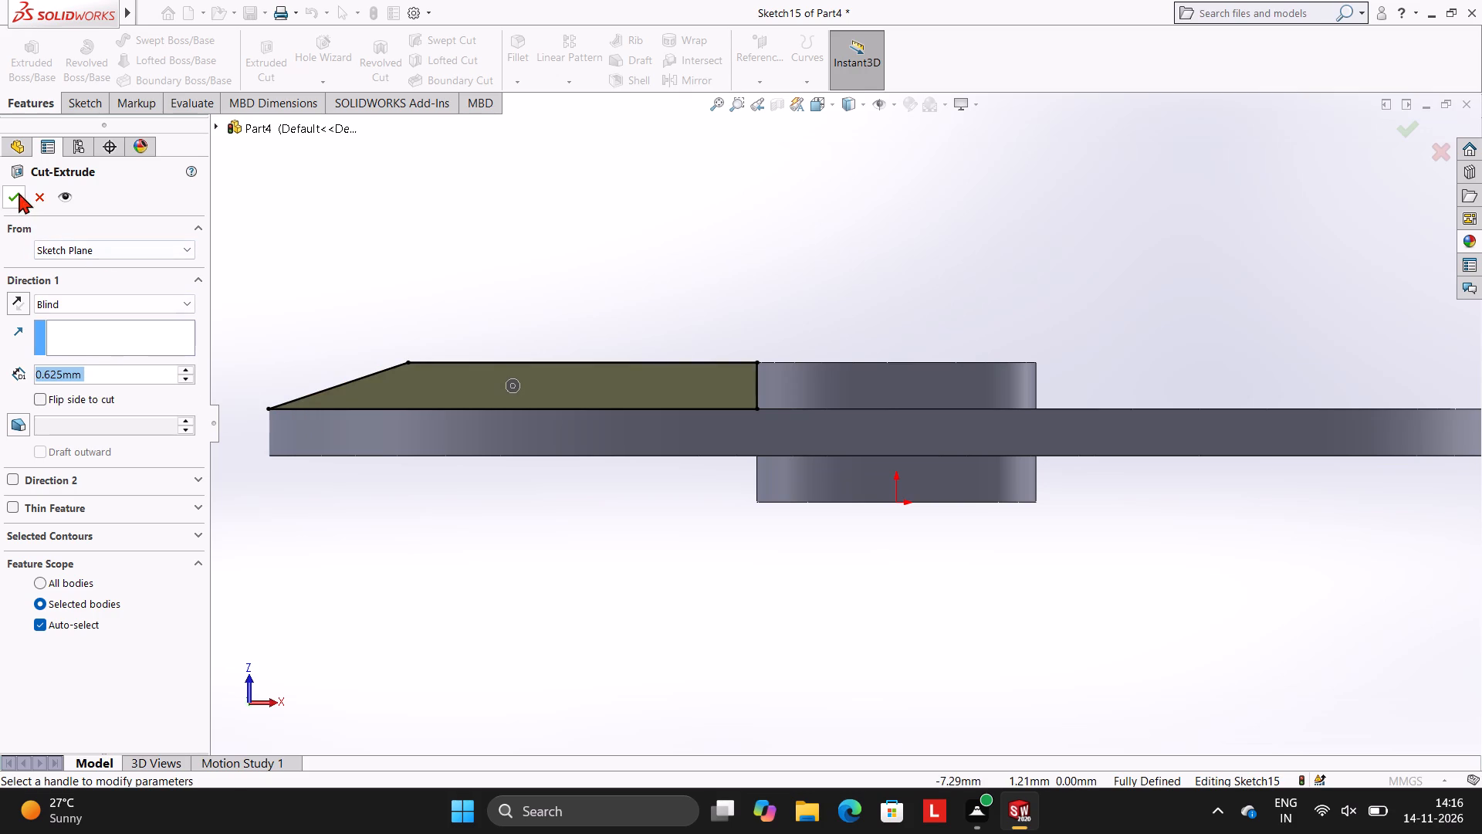
{"action": "left_click", "coordinate": [14, 192]}
{"action": "left_click", "coordinate": [516, 257]}
{"action": "scroll", "coordinate": [749, 341], "scroll_direction": "up", "scroll_amount": 2}
{"action": "middle_click_drag", "start_coordinate": [828, 350], "coordinate": [858, 439]}
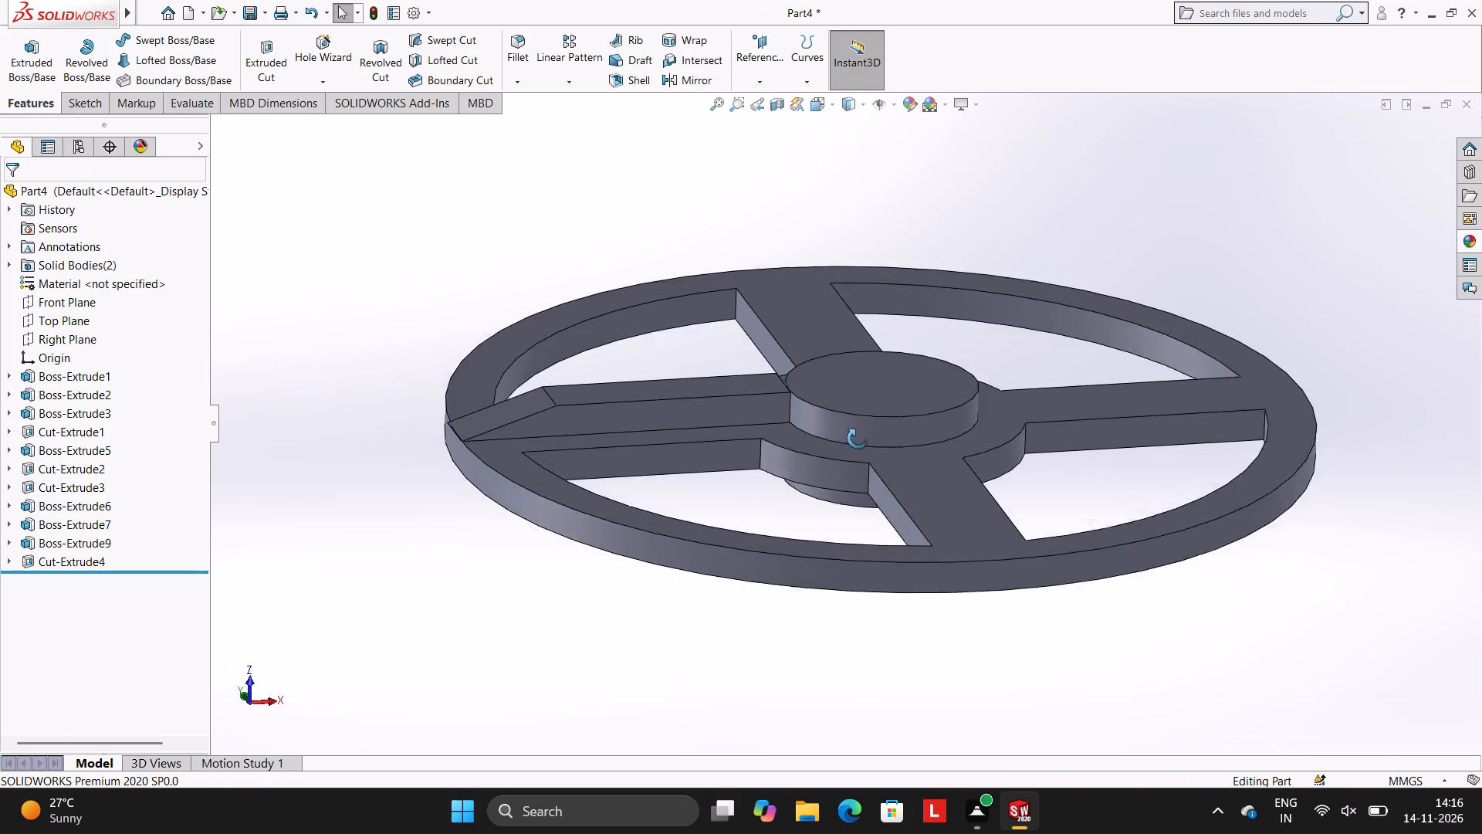
{"action": "middle_click_drag", "start_coordinate": [858, 439], "coordinate": [884, 462]}
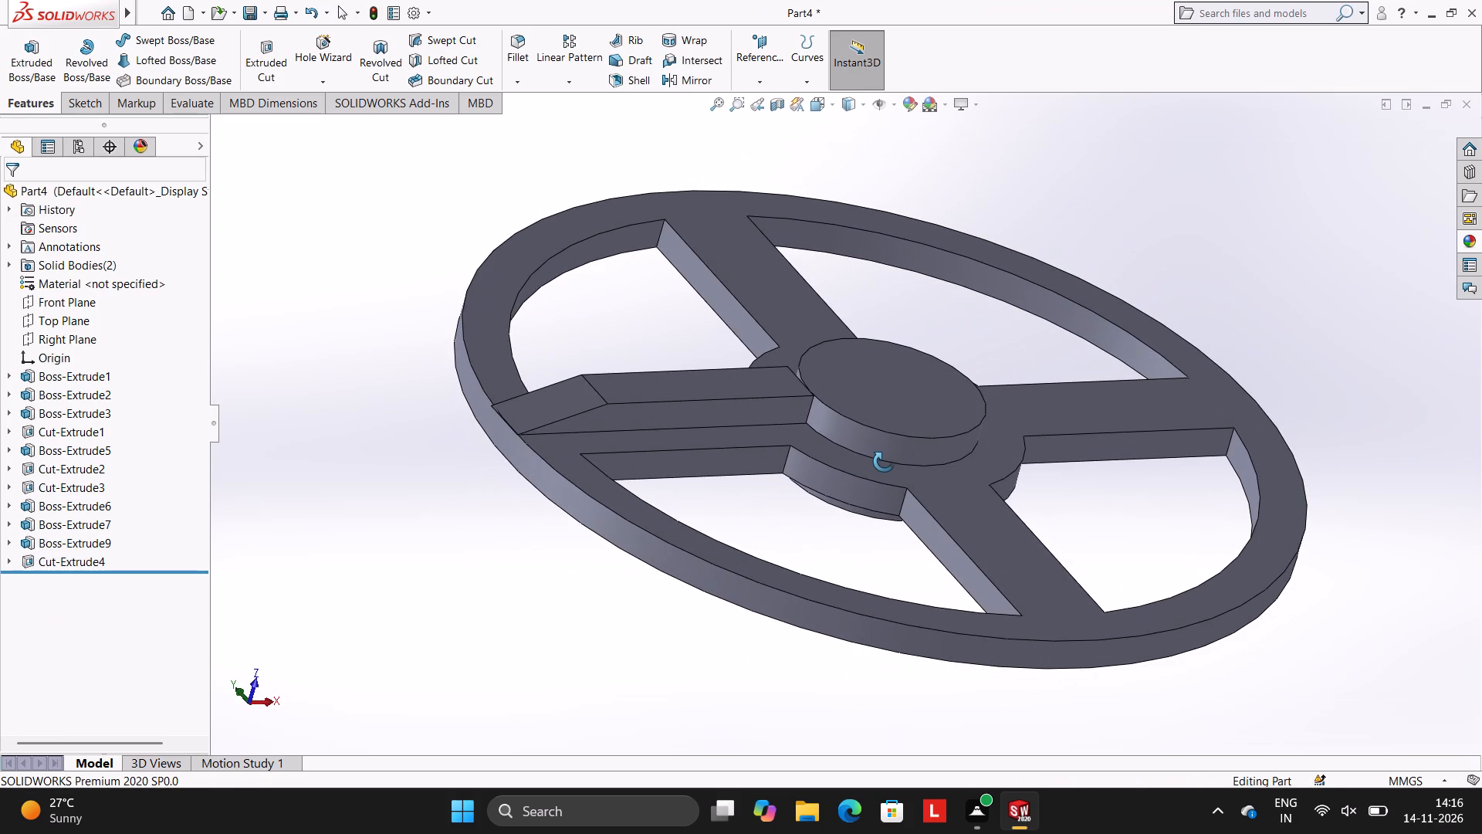
On the sloped block's opposite side face, sketch a closed outline tracing its hub-side, bottom, sloped and top edges.
{"action": "middle_click_drag", "start_coordinate": [884, 462], "coordinate": [932, 583]}
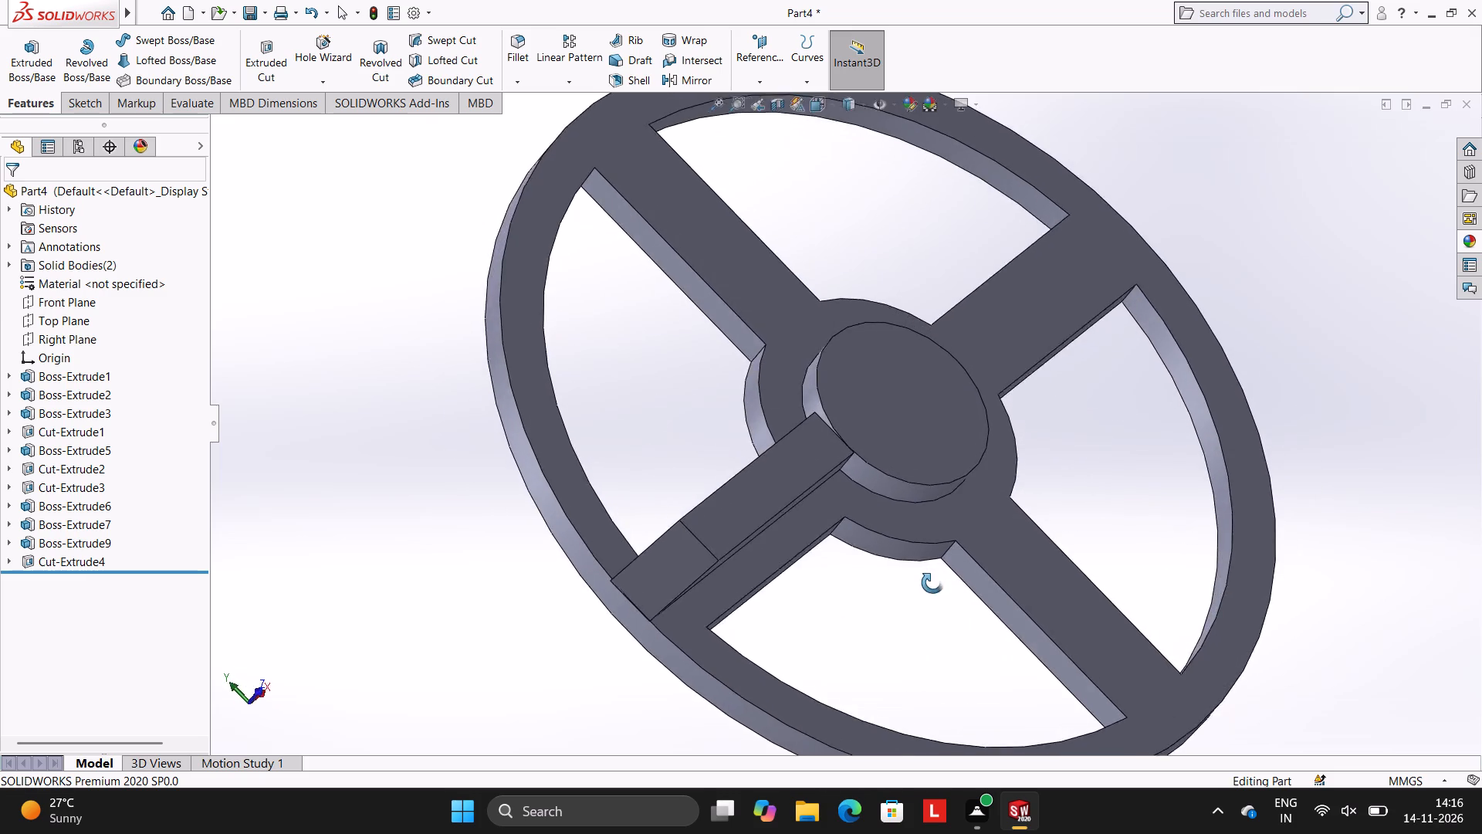
{"action": "middle_click_drag", "start_coordinate": [932, 583], "coordinate": [1034, 675]}
{"action": "left_click", "coordinate": [932, 517]}
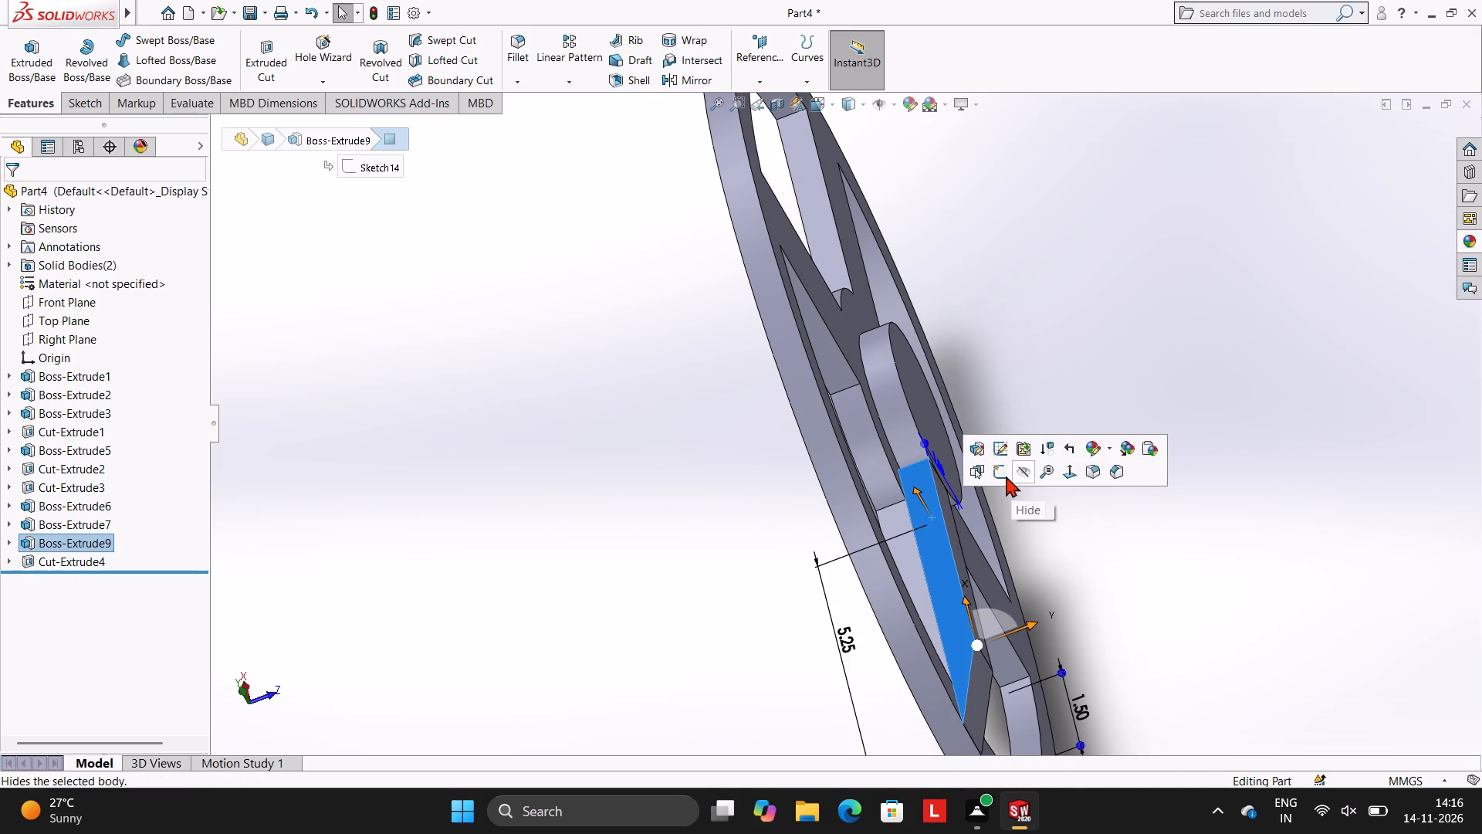
{"action": "left_click", "coordinate": [1004, 476]}
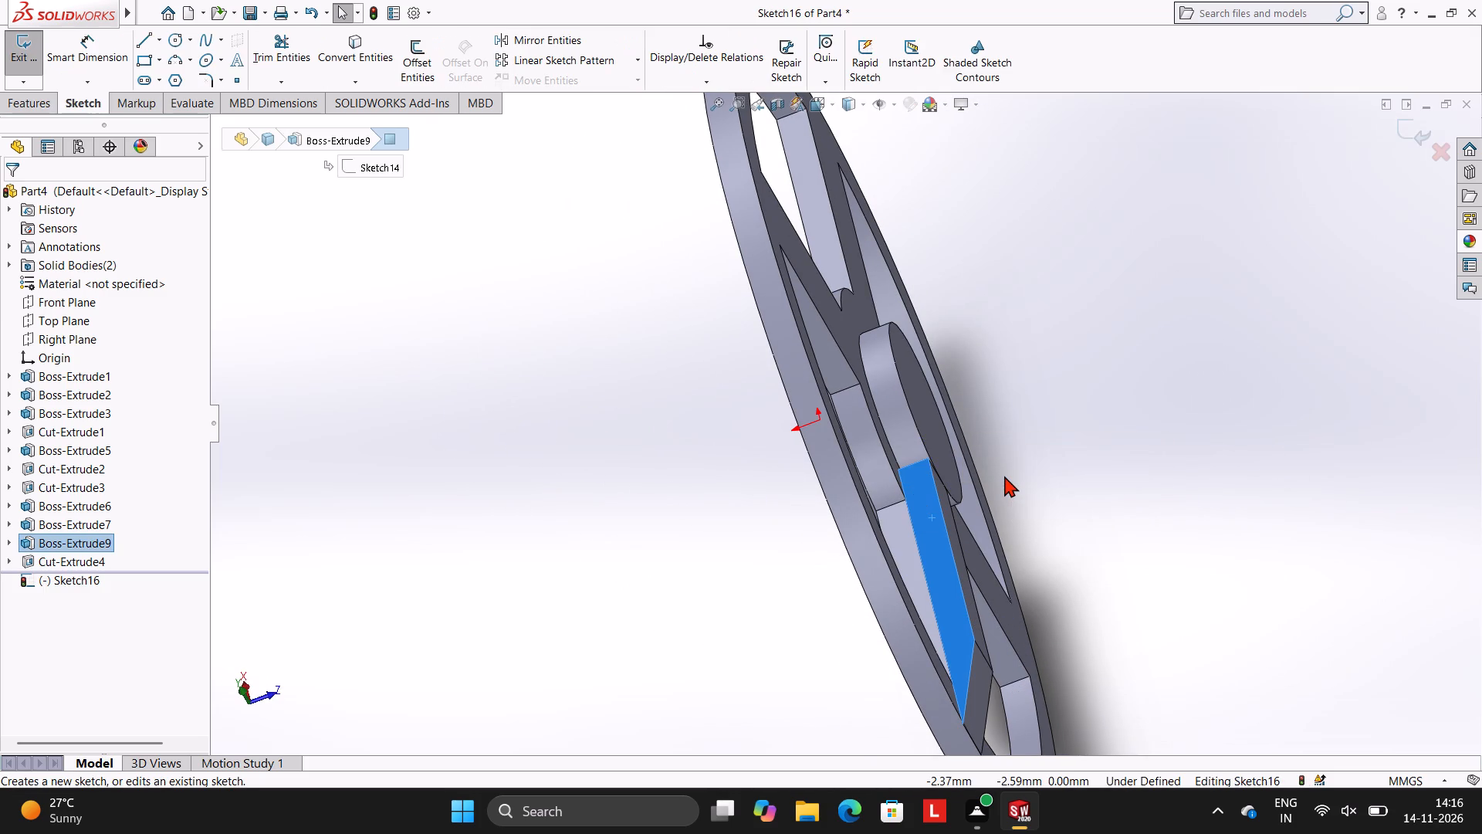
{"action": "key", "text": "ctrl+8"}
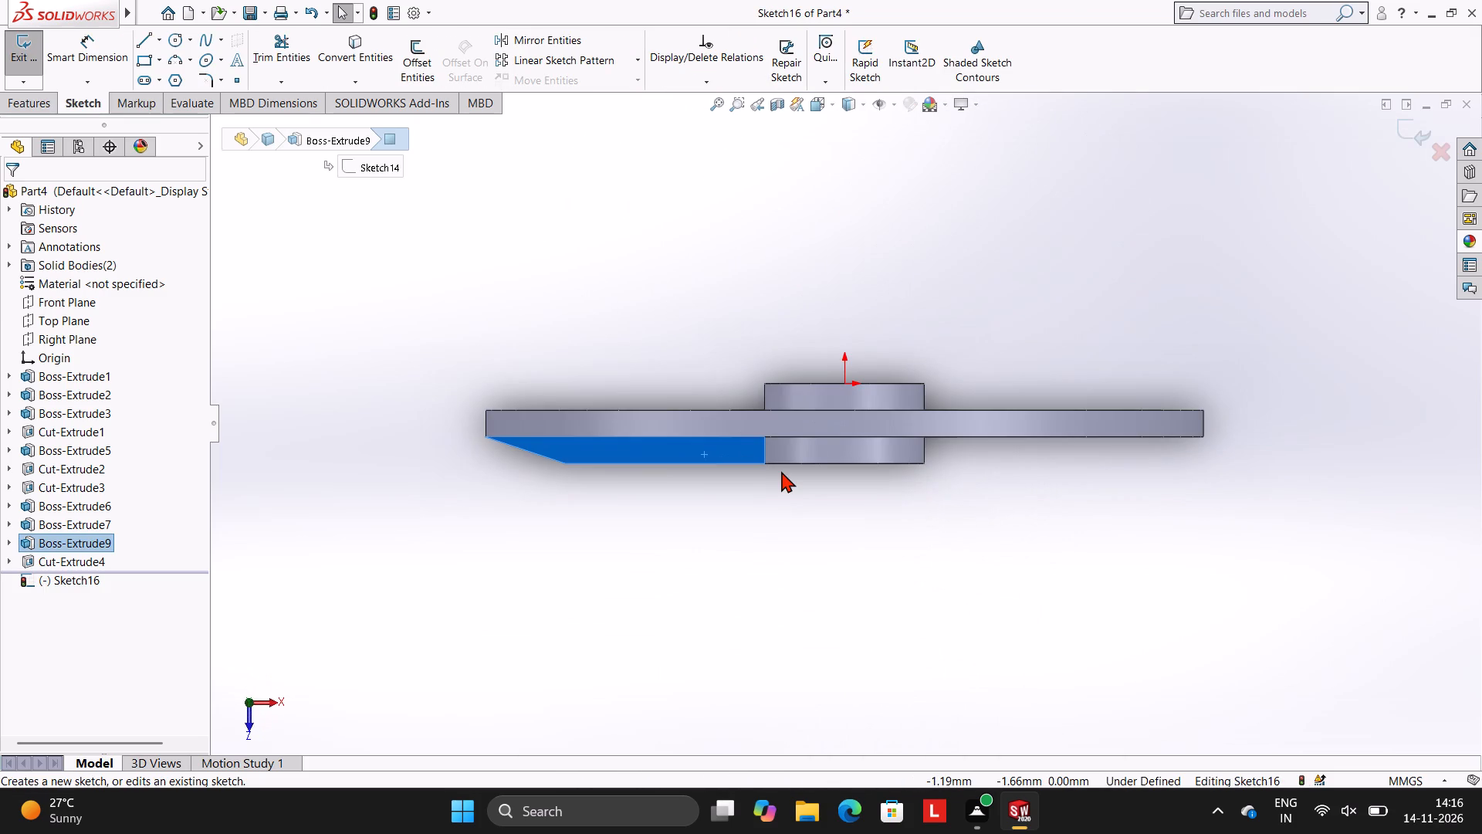
{"action": "key", "text": "Escape"}
{"action": "scroll", "coordinate": [779, 463], "scroll_direction": "down", "scroll_amount": 2}
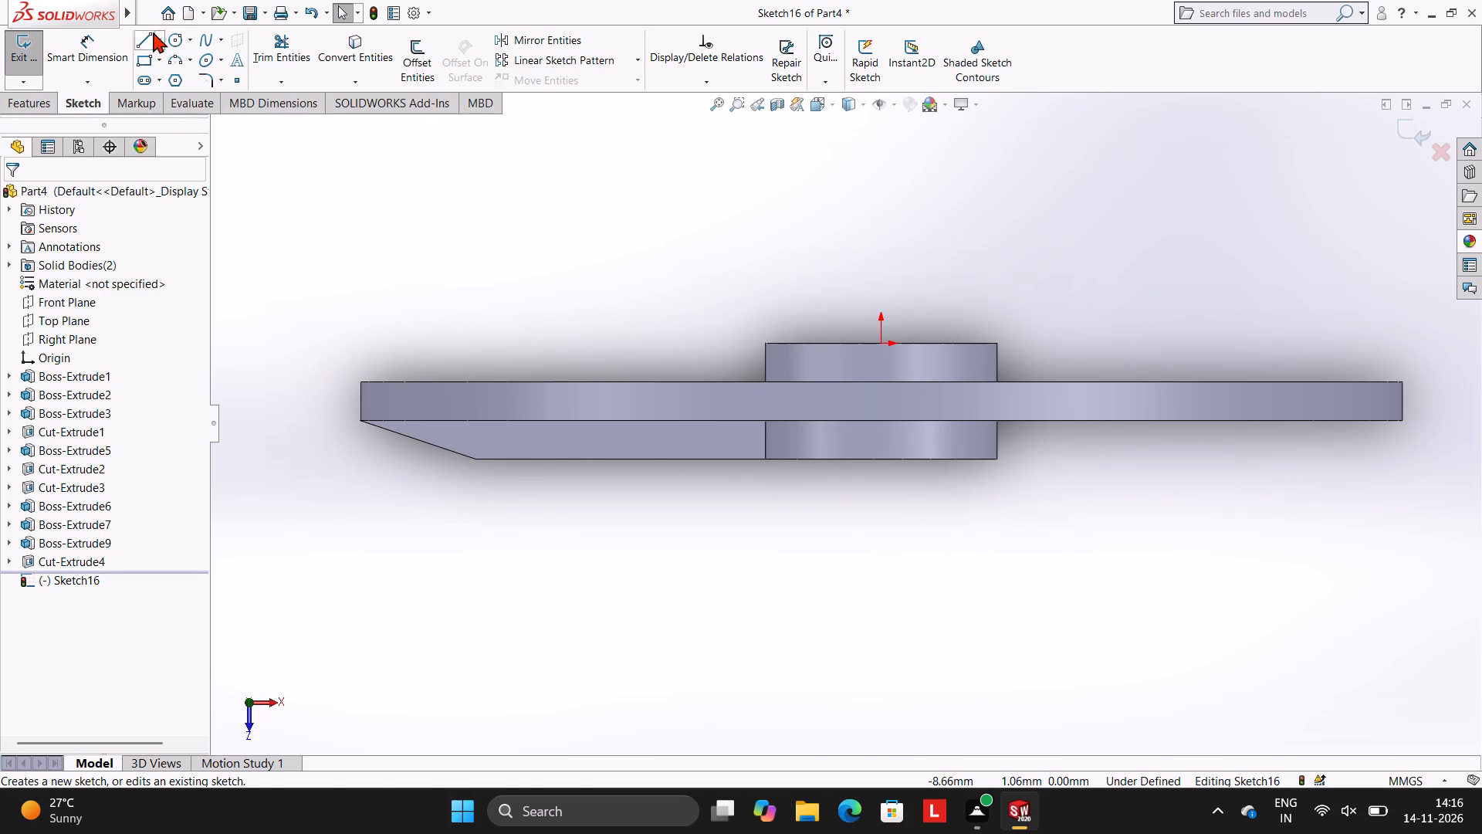
{"action": "left_click", "coordinate": [148, 38]}
{"action": "scroll", "coordinate": [753, 462], "scroll_direction": "down", "scroll_amount": 2}
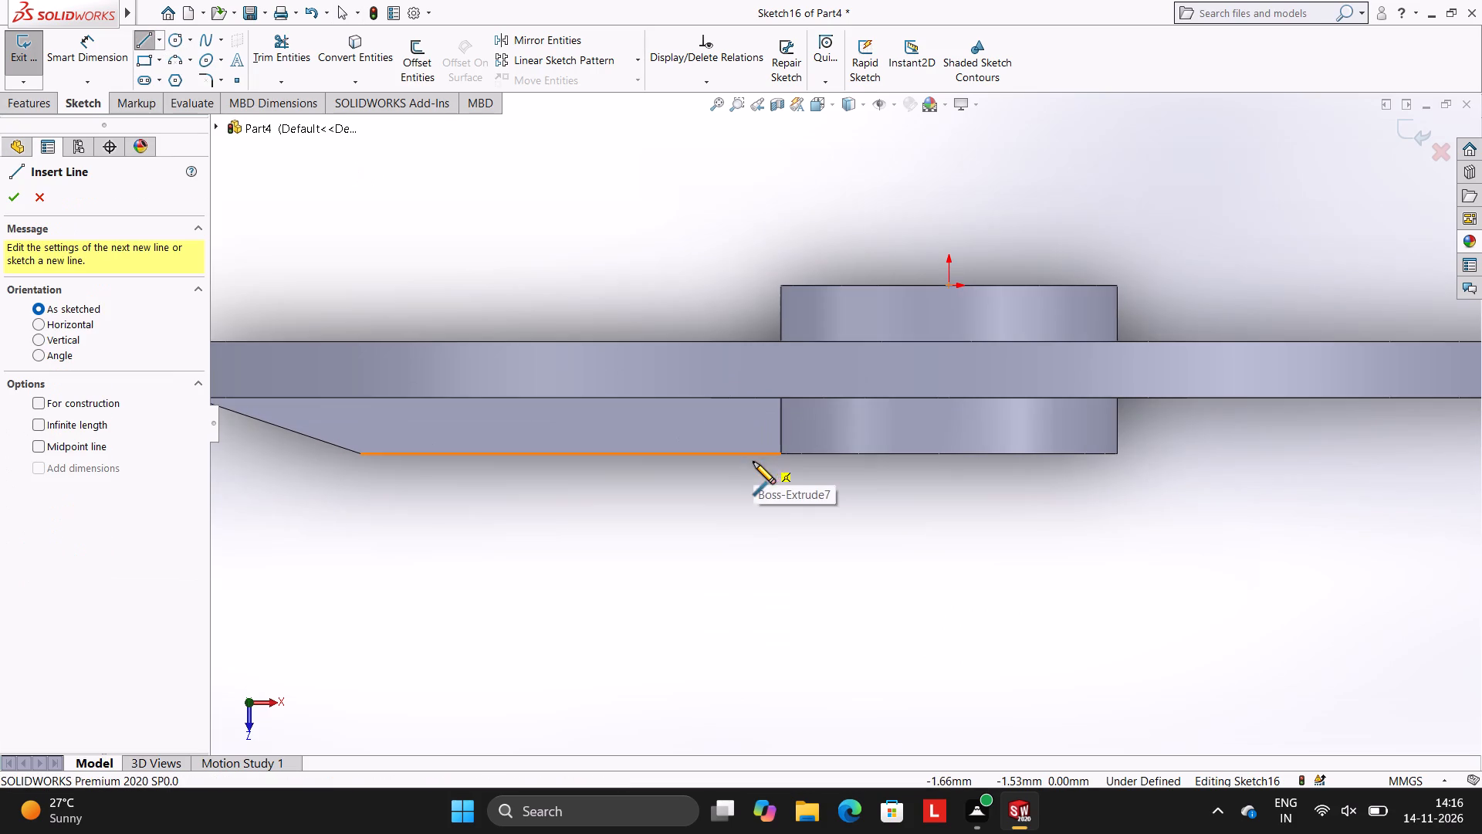
{"action": "left_click", "coordinate": [780, 455]}
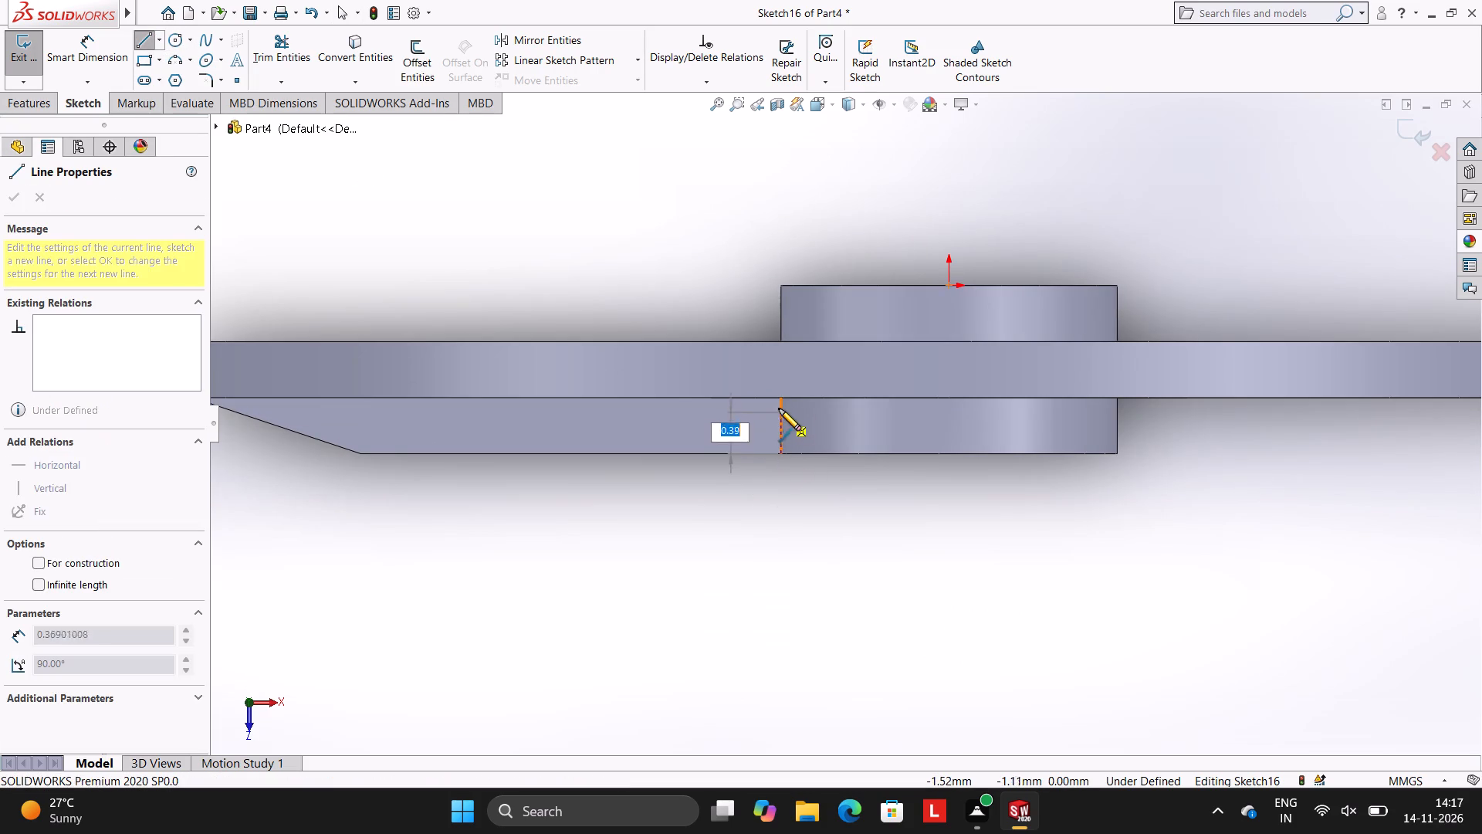
{"action": "left_click", "coordinate": [779, 397]}
{"action": "scroll", "coordinate": [658, 398], "scroll_direction": "up", "scroll_amount": 2}
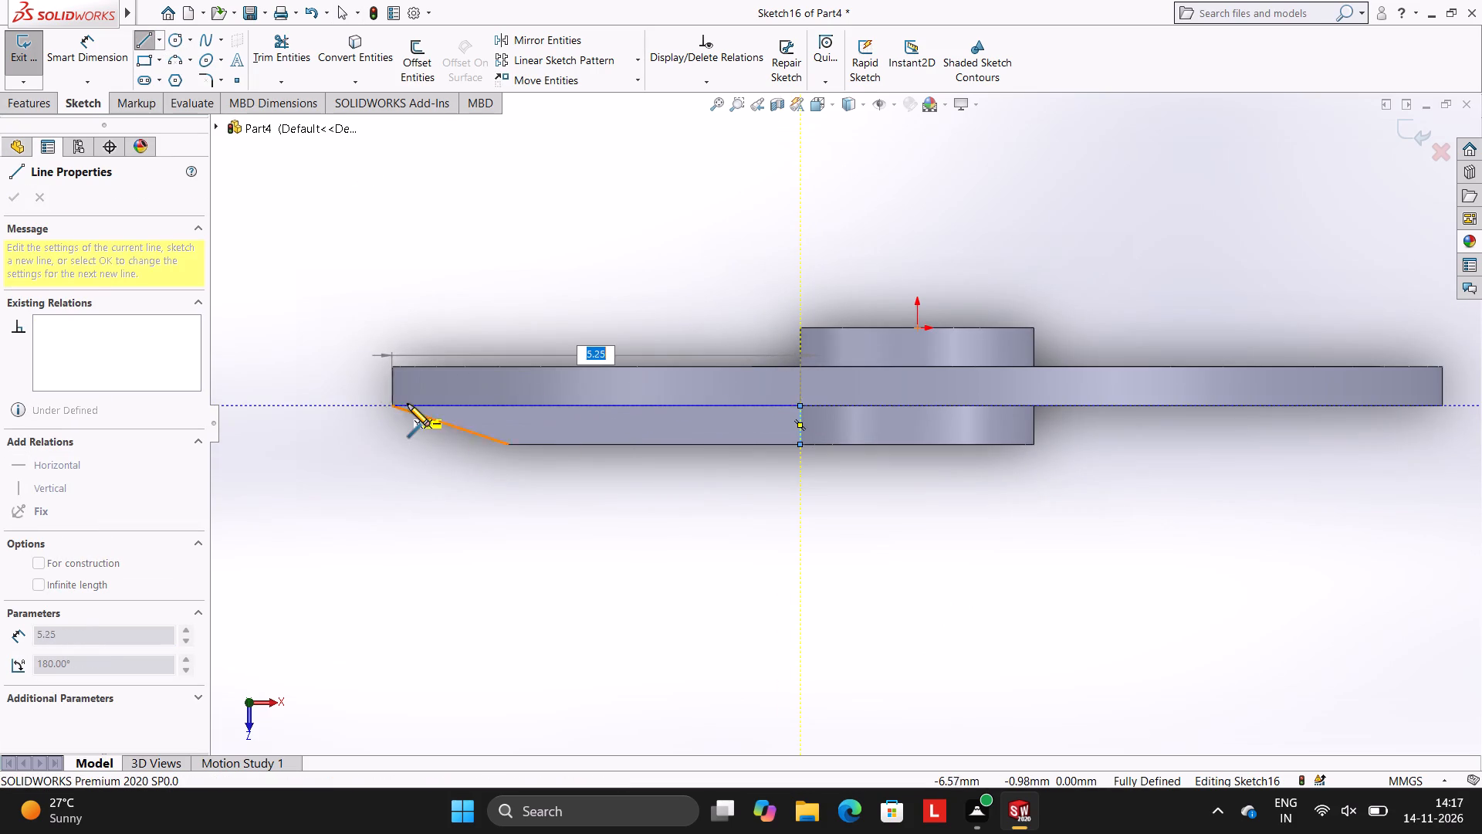
{"action": "left_click", "coordinate": [389, 405]}
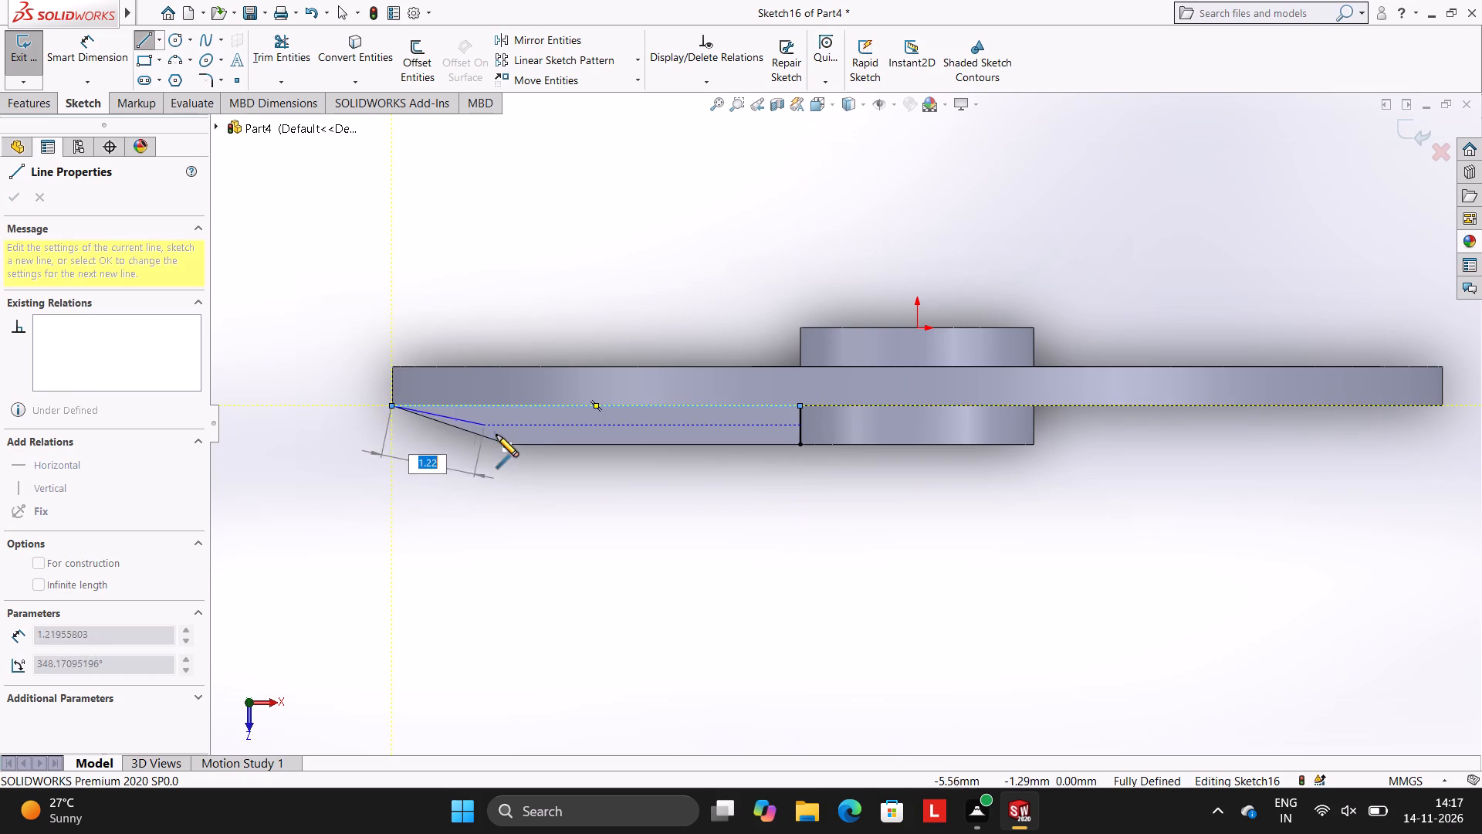
{"action": "left_click", "coordinate": [509, 446]}
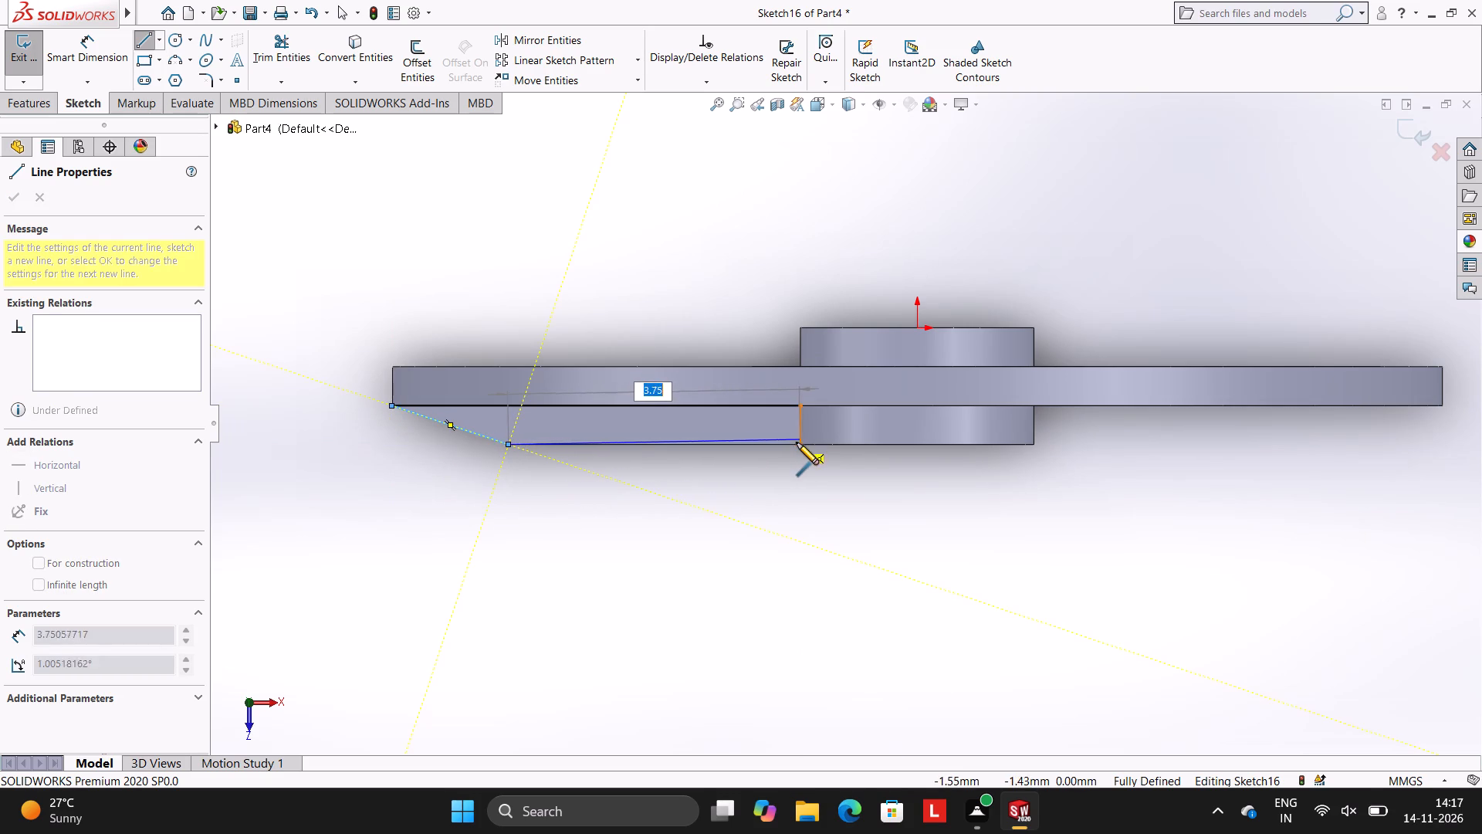
{"action": "left_click", "coordinate": [800, 444]}
{"action": "key", "text": "Escape"}
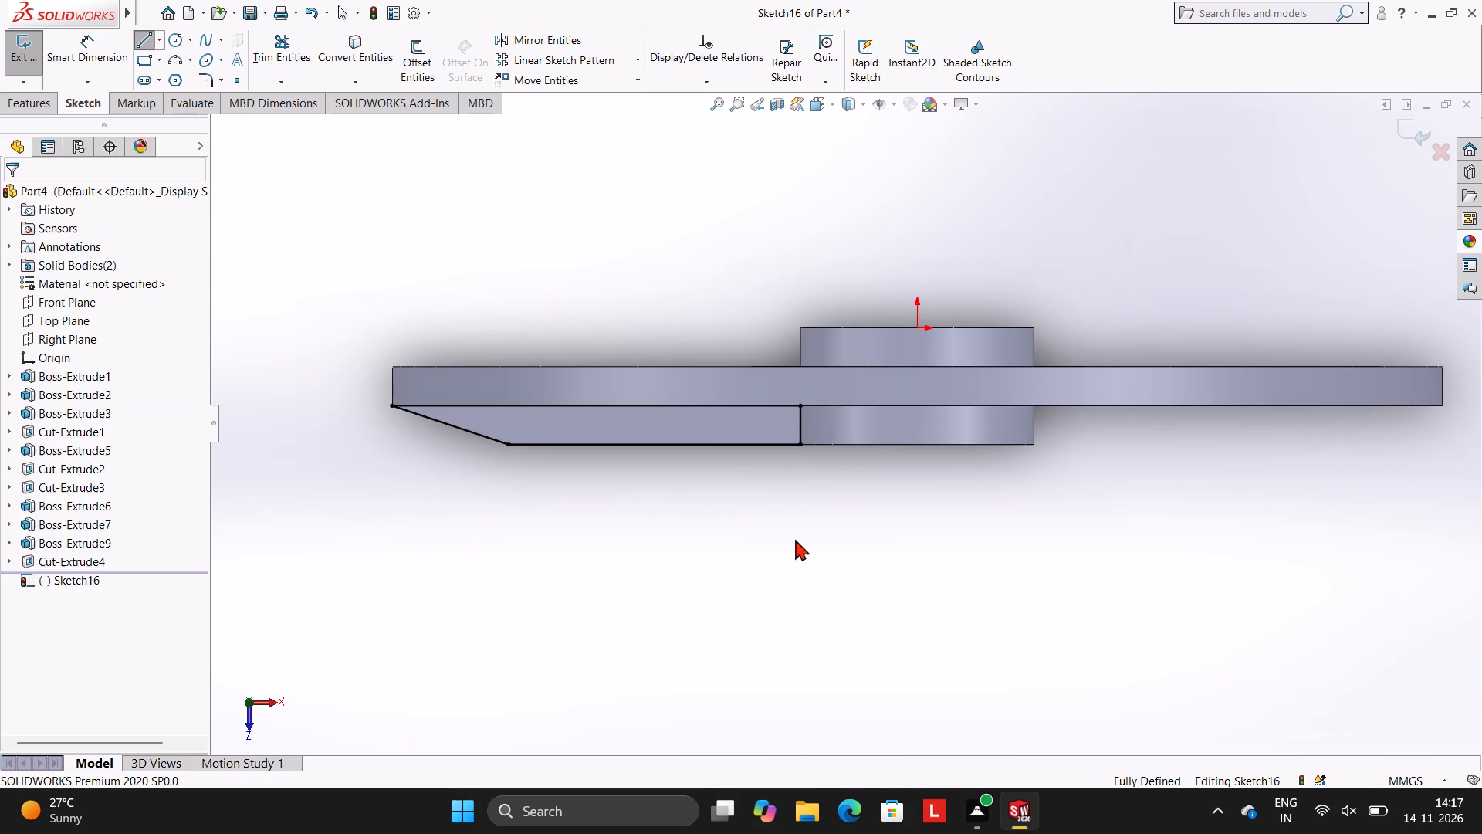
{"action": "key", "text": "Escape"}
{"action": "key", "text": "Escape"}
Cut the traced outline into the sloped block with a blind depth of 0.625 mm.
{"action": "left_click", "coordinate": [40, 98]}
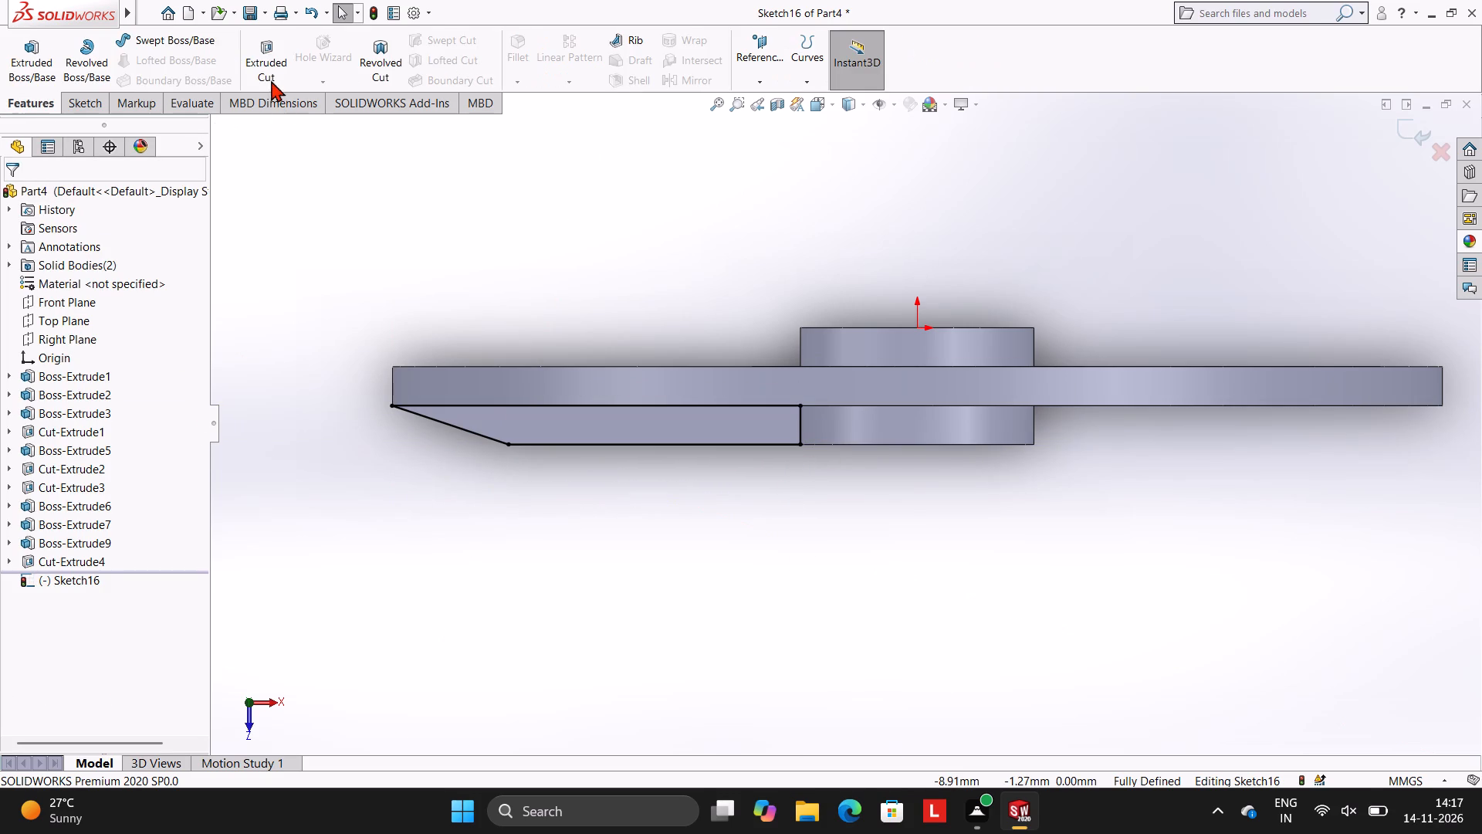
{"action": "left_click", "coordinate": [271, 66]}
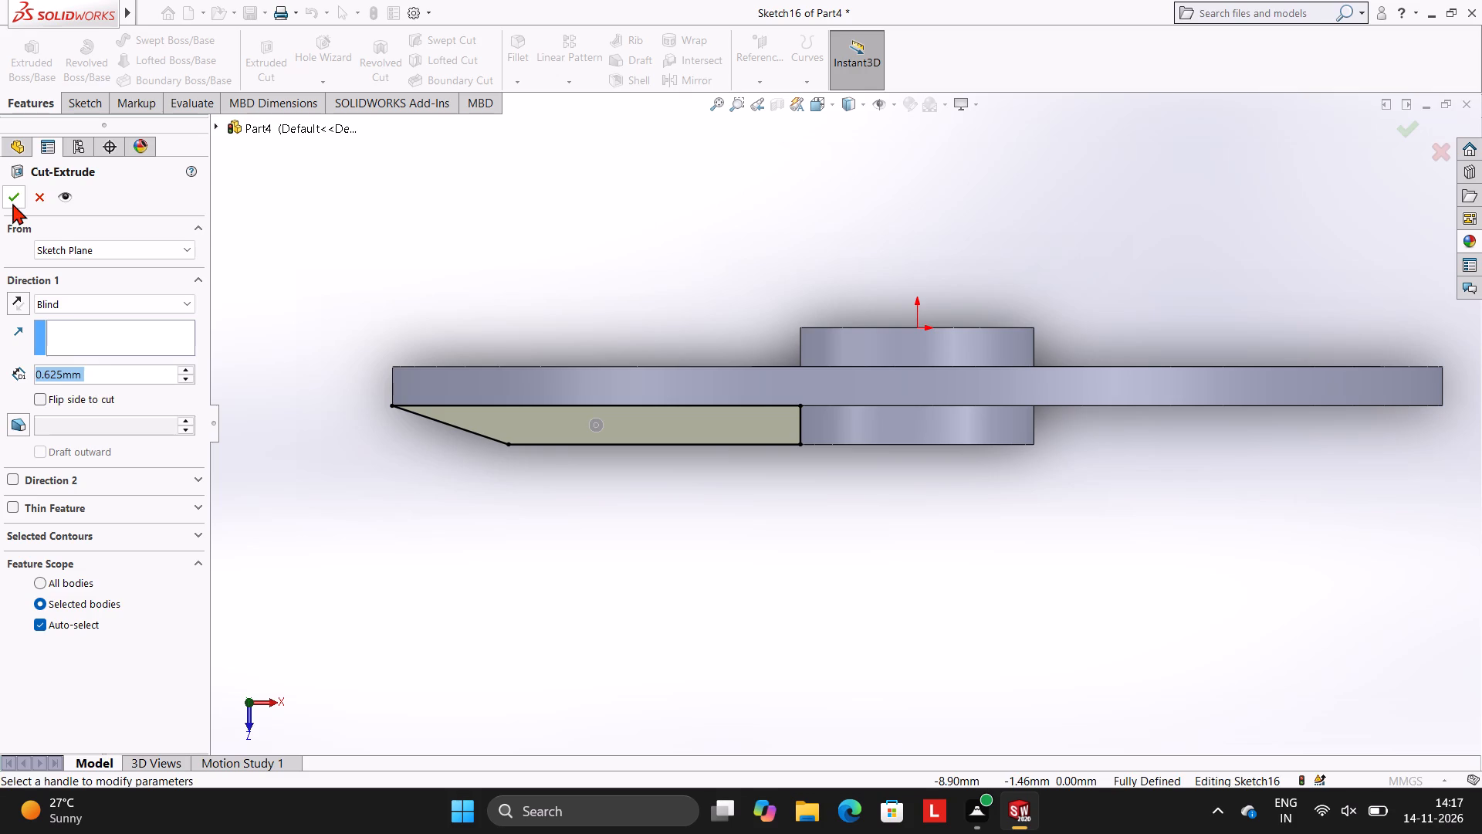
{"action": "left_click", "coordinate": [12, 203]}
{"action": "left_click", "coordinate": [421, 240]}
On the opposite arm's side face, sketch a 0.50 mm vertical line down the boss edge and a 5.25 mm horizontal line out to the rim.
{"action": "middle_click_drag", "start_coordinate": [1027, 498], "coordinate": [1031, 318]}
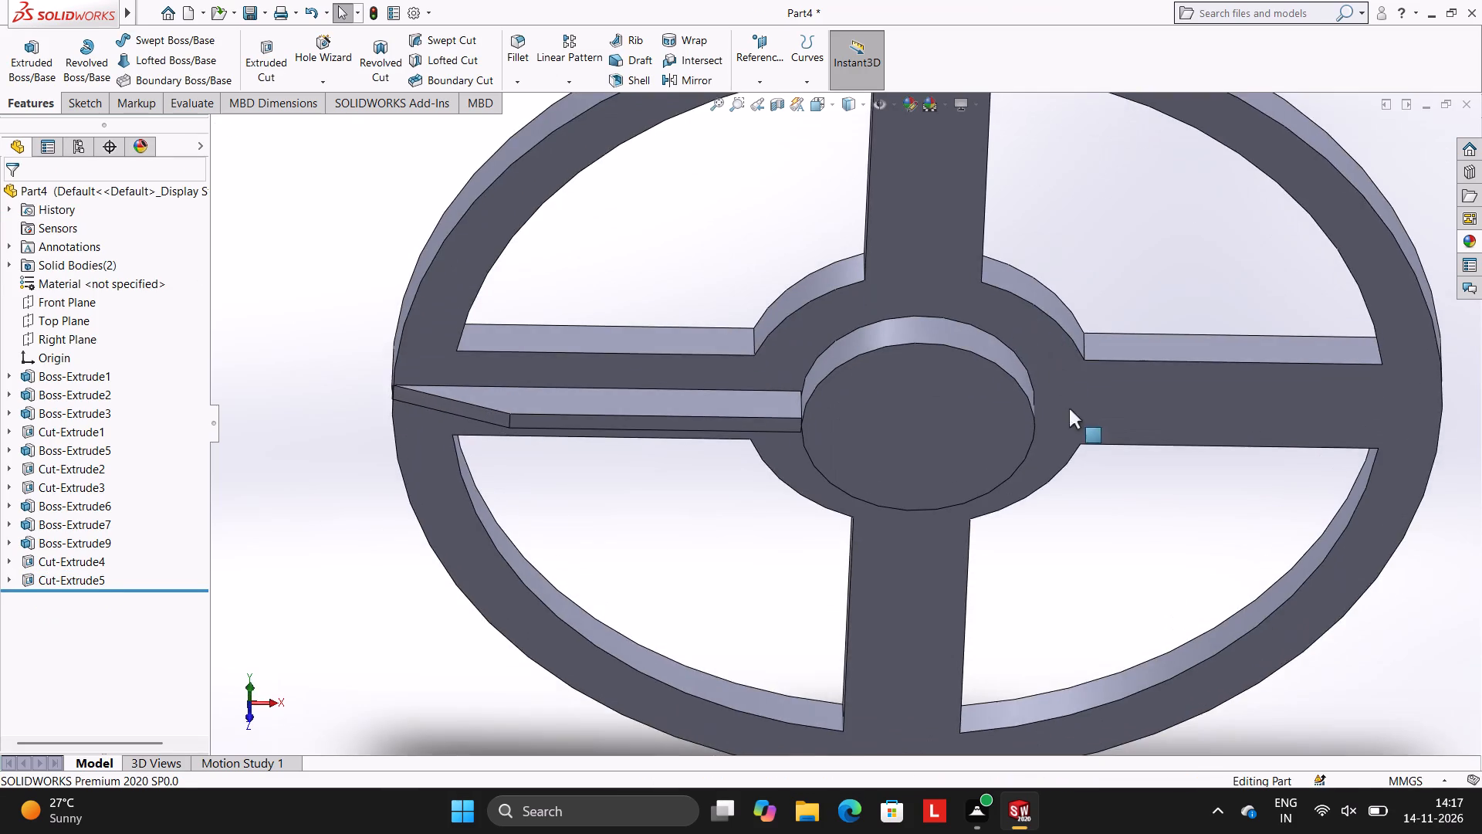
{"action": "middle_click_drag", "start_coordinate": [1075, 409], "coordinate": [1057, 242]}
{"action": "middle_click_drag", "start_coordinate": [1059, 429], "coordinate": [1053, 280]}
{"action": "scroll", "coordinate": [1056, 300], "scroll_direction": "up", "scroll_amount": 1}
{"action": "middle_click_drag", "start_coordinate": [1143, 487], "coordinate": [1148, 336]}
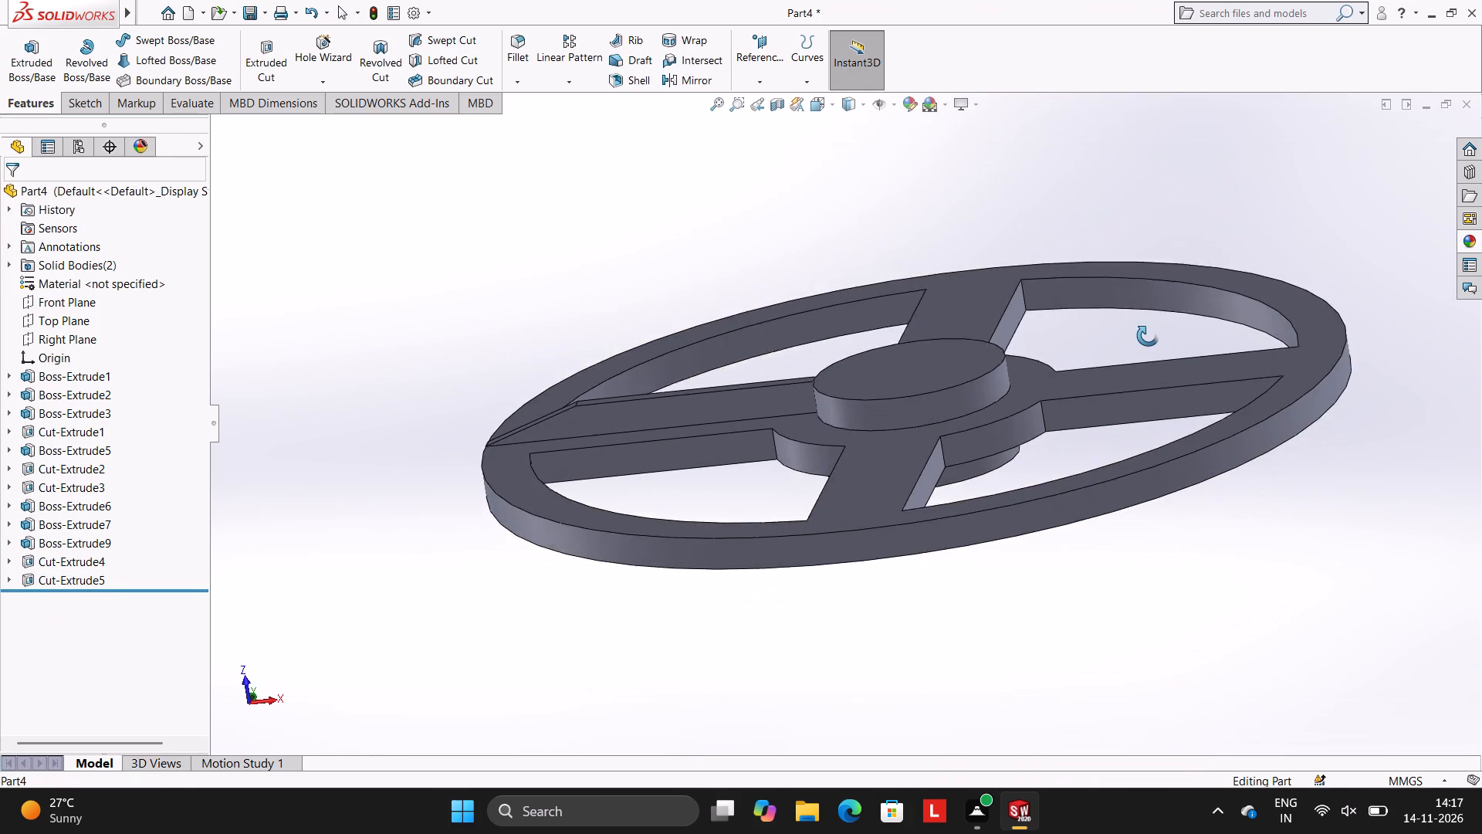
{"action": "middle_click_drag", "start_coordinate": [1148, 336], "coordinate": [1148, 334]}
{"action": "left_click", "coordinate": [1121, 405]}
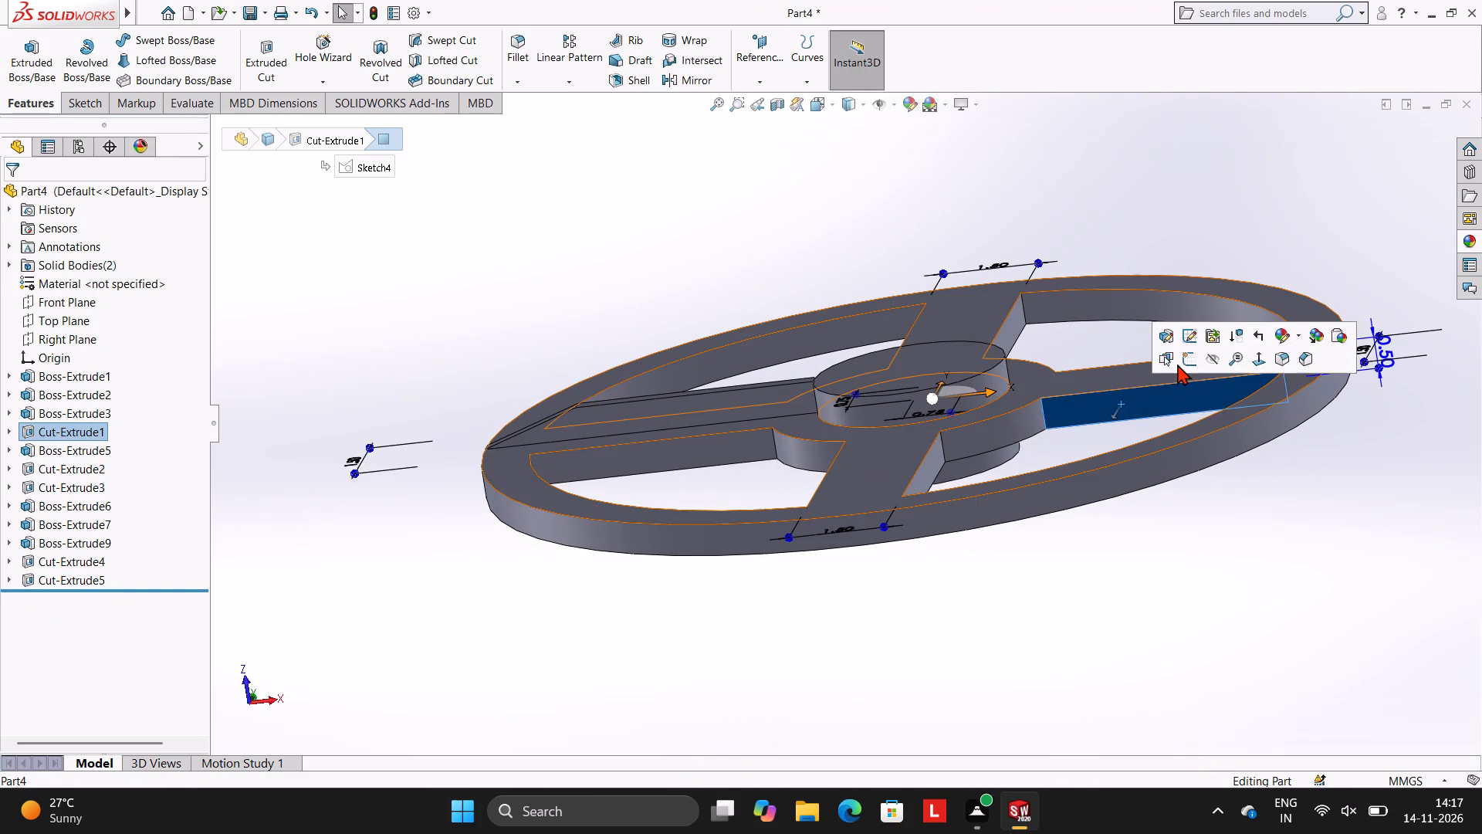
{"action": "left_click", "coordinate": [1184, 355]}
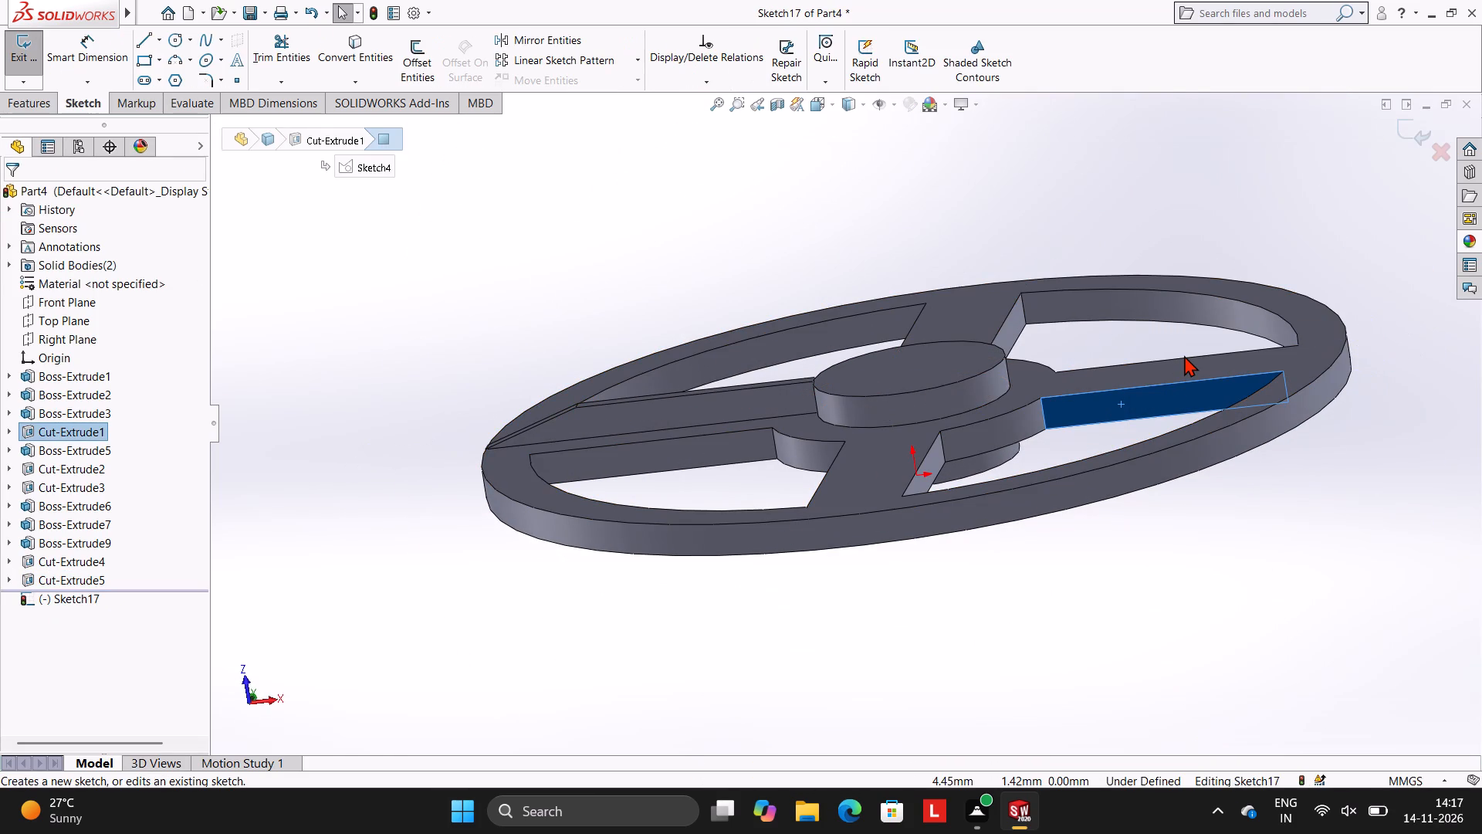
{"action": "key", "text": "ctrl+8"}
{"action": "key", "text": "Escape"}
{"action": "scroll", "coordinate": [1165, 388], "scroll_direction": "down", "scroll_amount": 2}
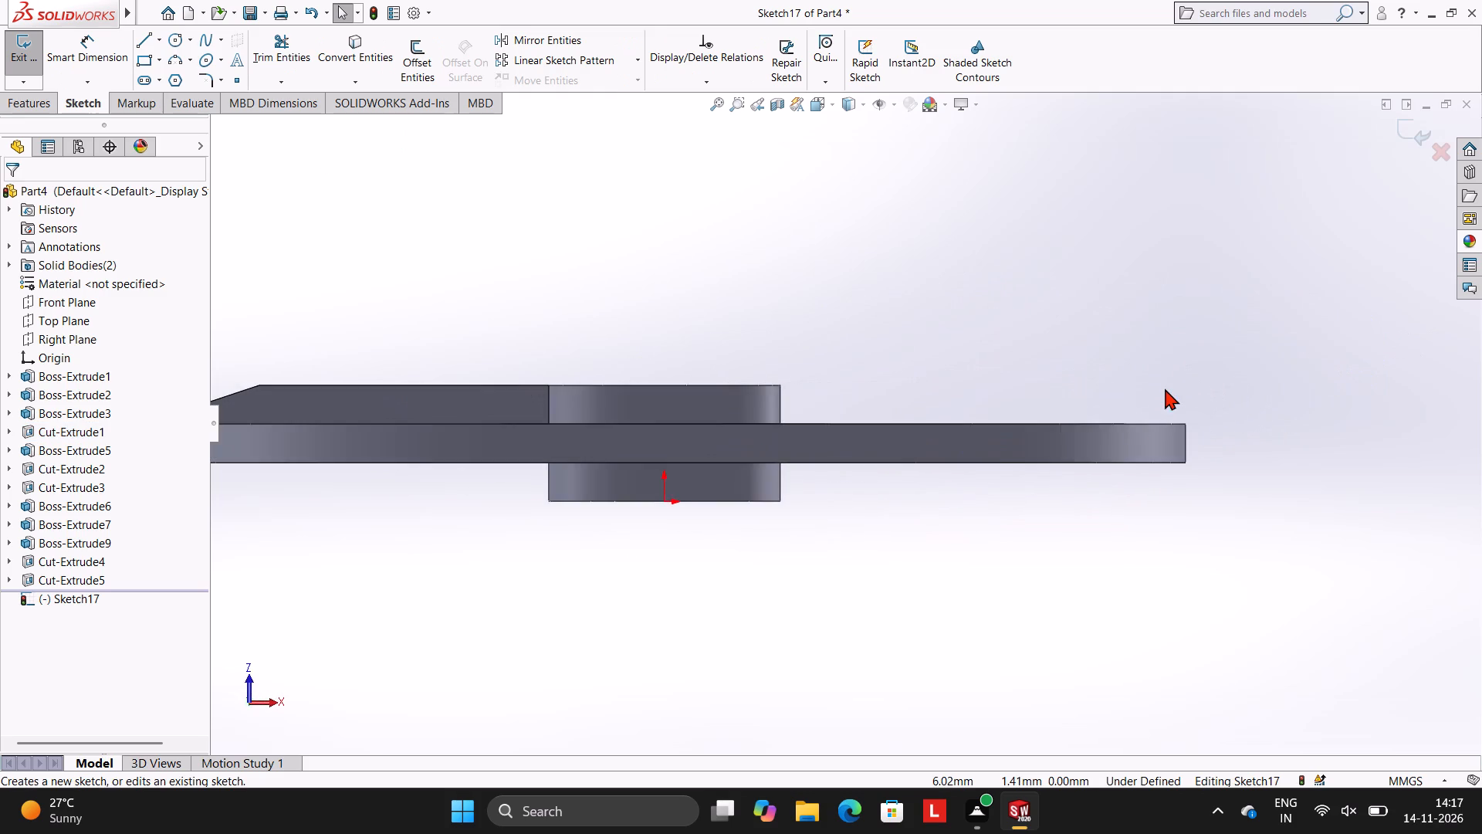
{"action": "scroll", "coordinate": [904, 461], "scroll_direction": "up", "scroll_amount": 3}
{"action": "scroll", "coordinate": [902, 445], "scroll_direction": "down", "scroll_amount": 3}
{"action": "scroll", "coordinate": [787, 436], "scroll_direction": "up", "scroll_amount": 4}
{"action": "scroll", "coordinate": [751, 418], "scroll_direction": "down", "scroll_amount": 2}
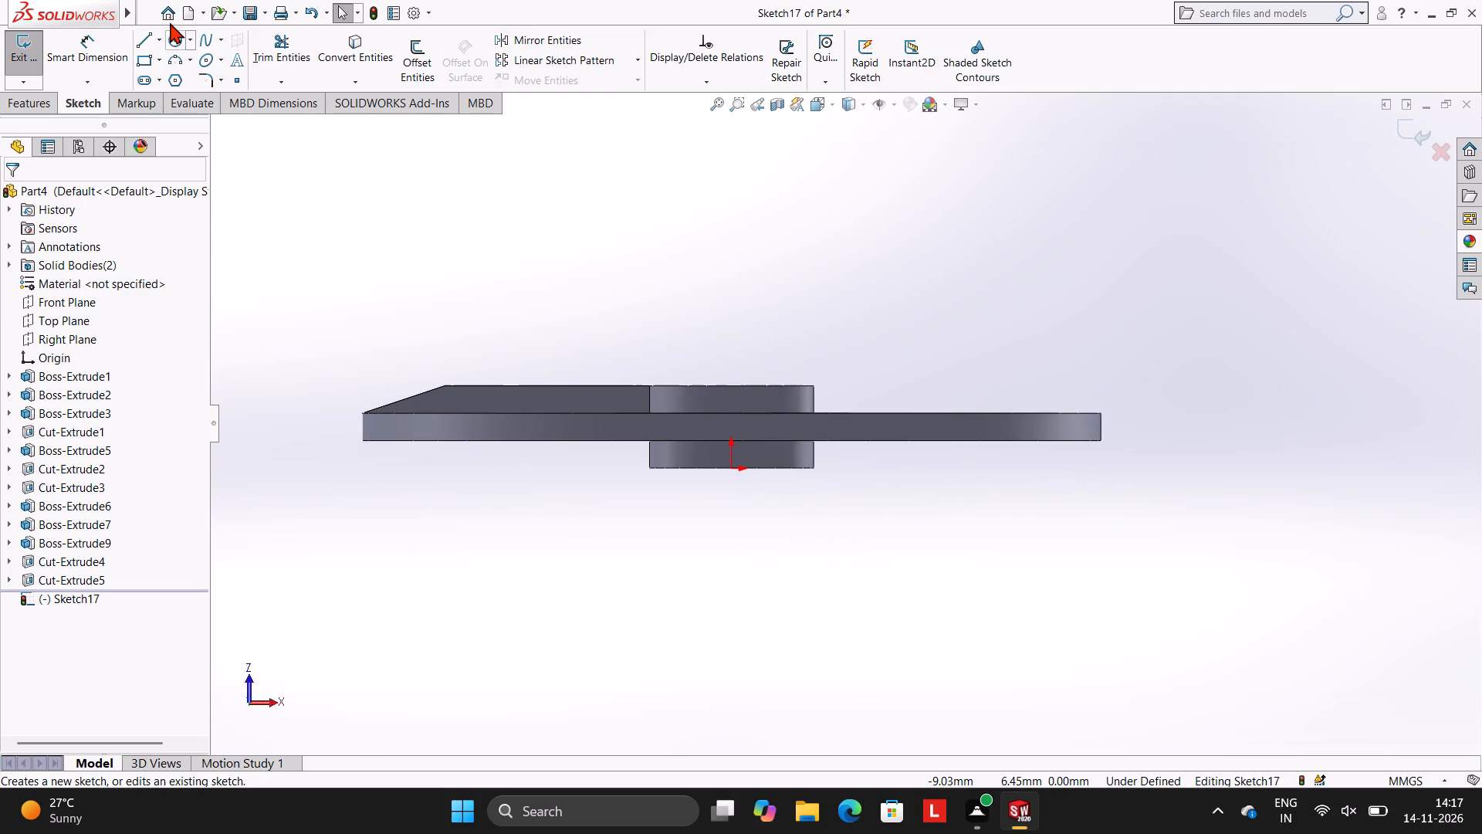
{"action": "left_click", "coordinate": [143, 42]}
{"action": "scroll", "coordinate": [650, 405], "scroll_direction": "down", "scroll_amount": 1}
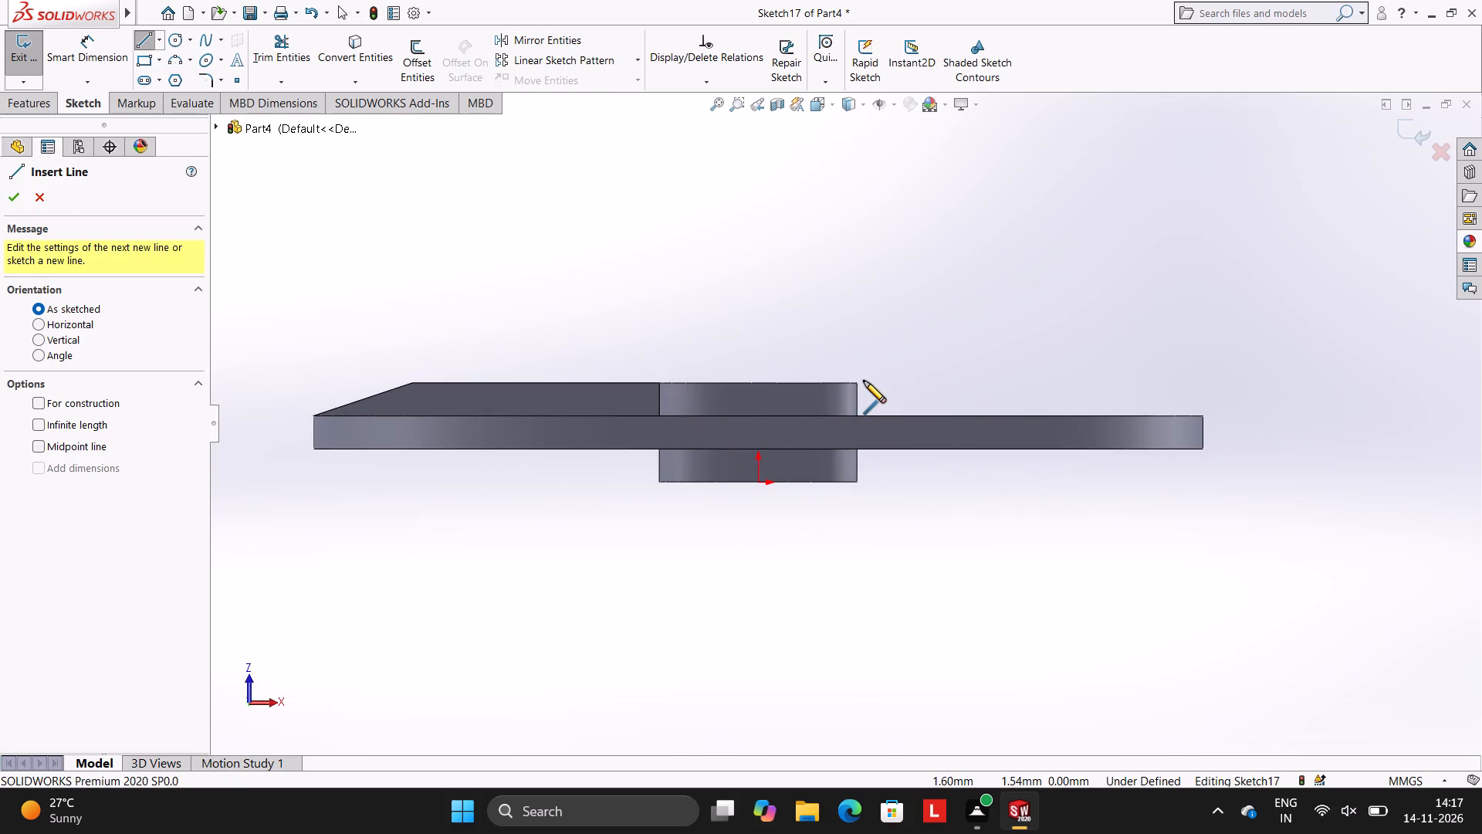
{"action": "left_click", "coordinate": [857, 381]}
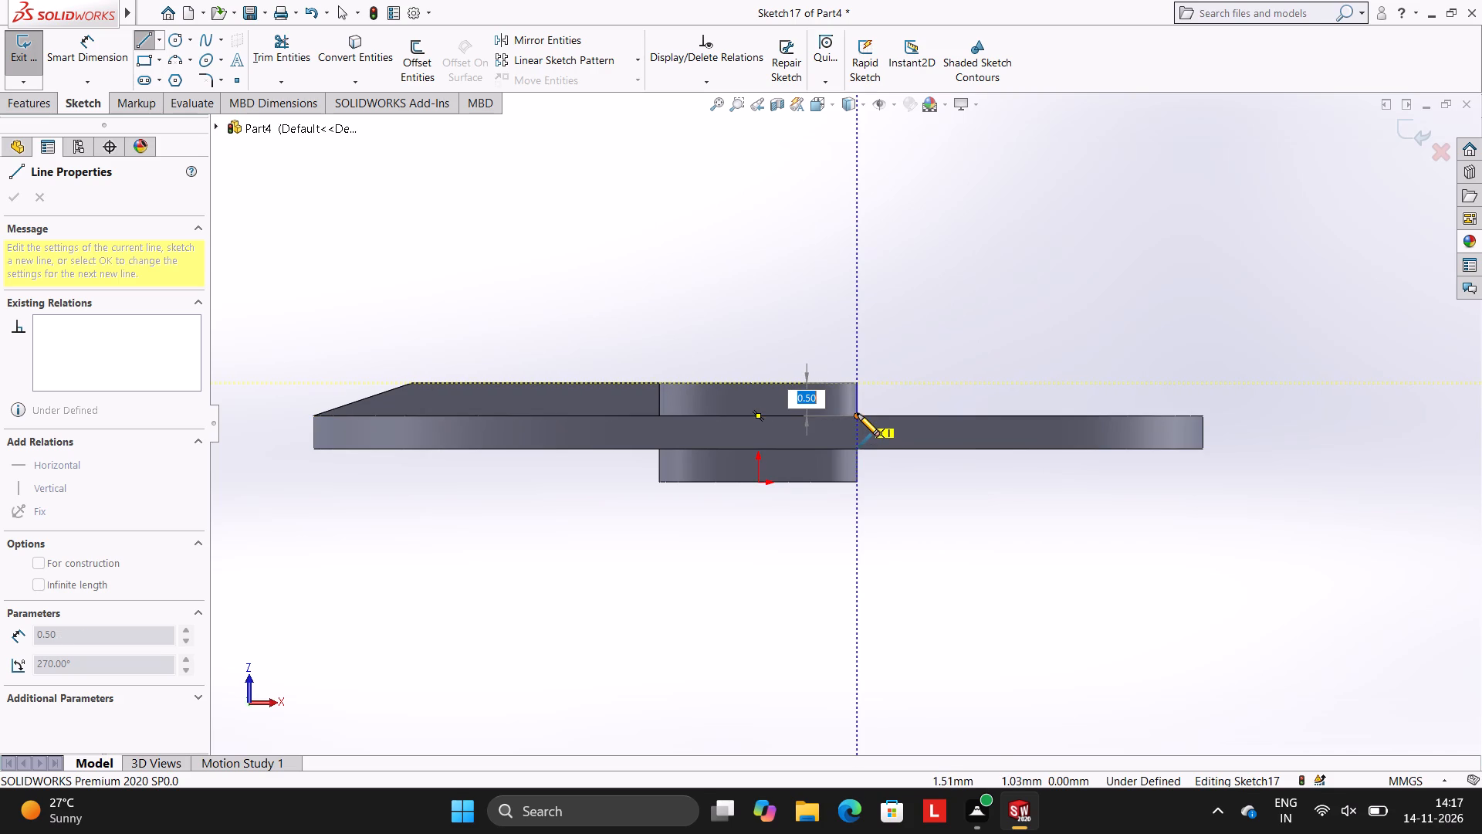
{"action": "left_click", "coordinate": [858, 414]}
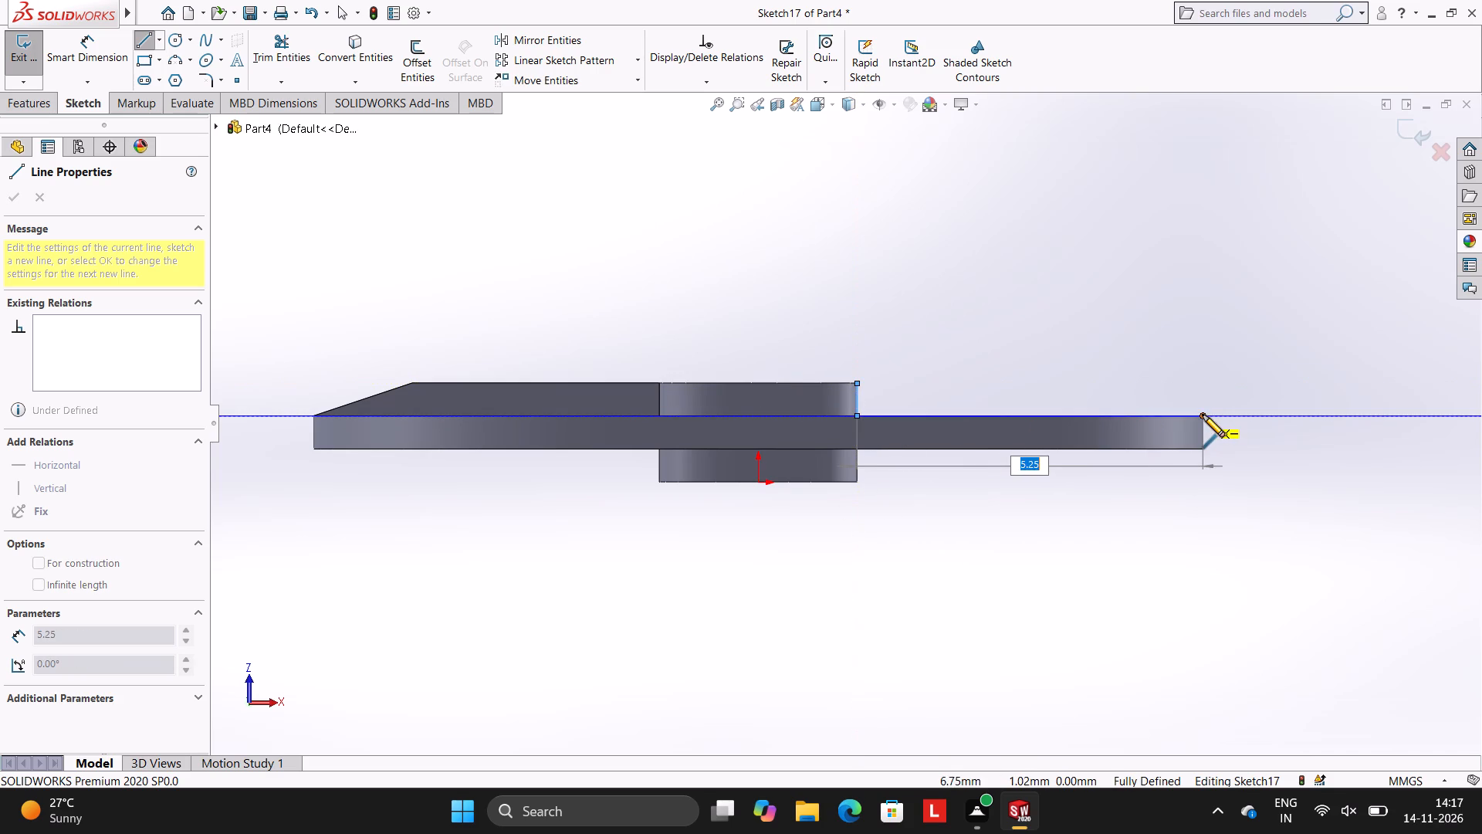
{"action": "left_click", "coordinate": [1203, 415]}
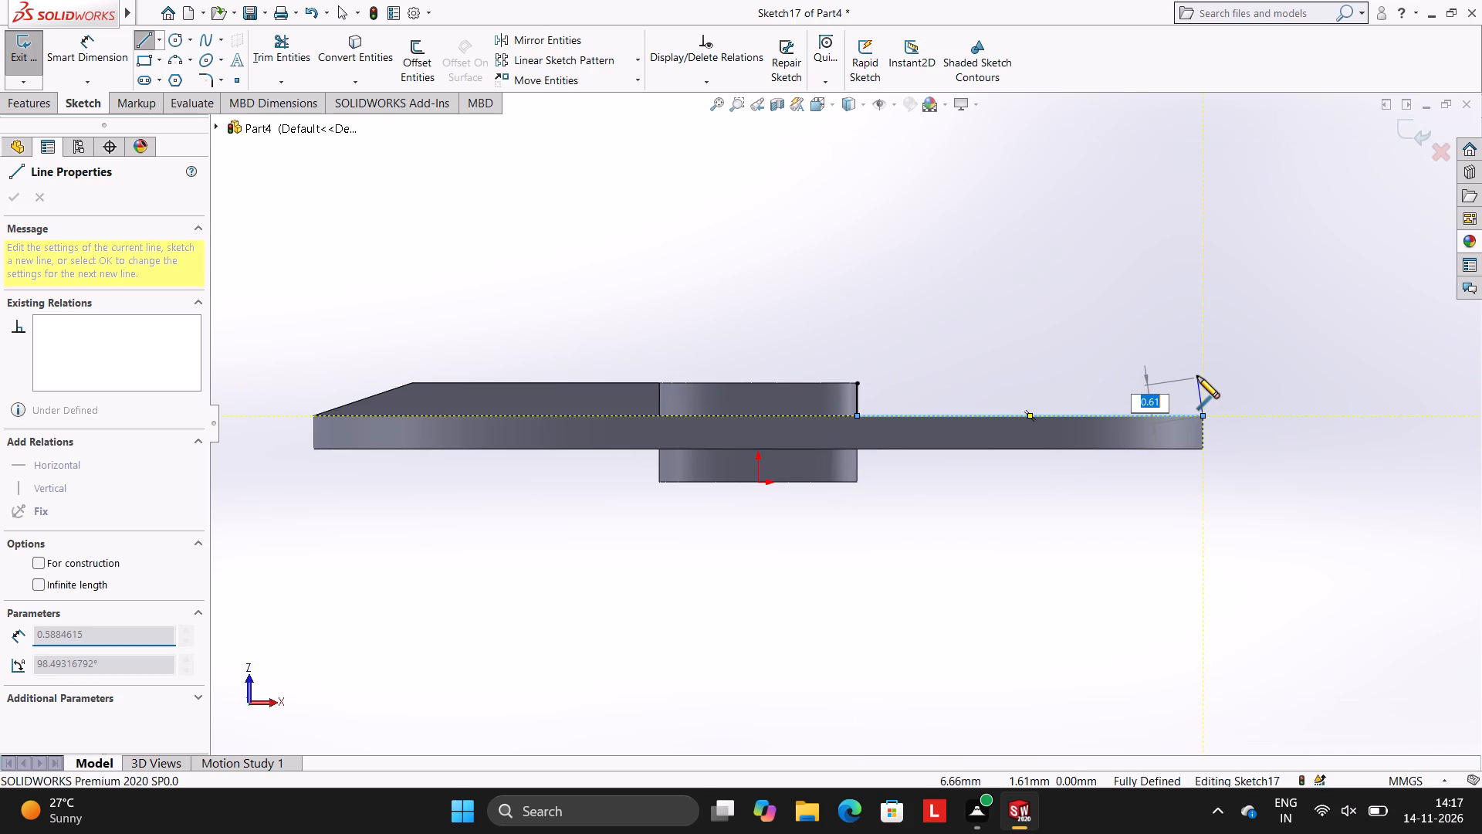
{"action": "key", "text": "Escape"}
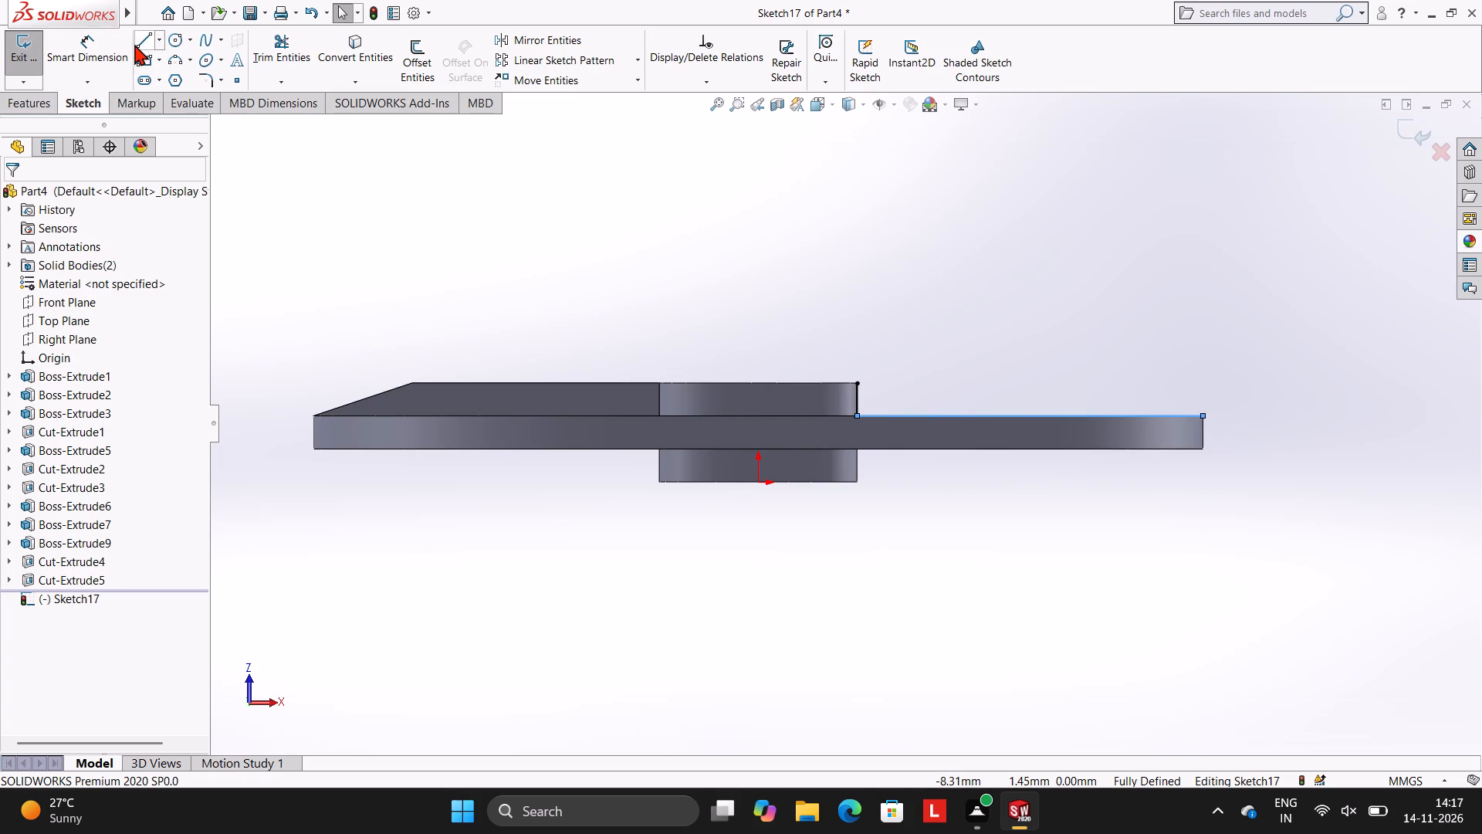
Add a 5.25 mm horizontal line from the boss top's midpoint and close the profile with a sloped line down to the rim's outer corner.
{"action": "left_click", "coordinate": [139, 42]}
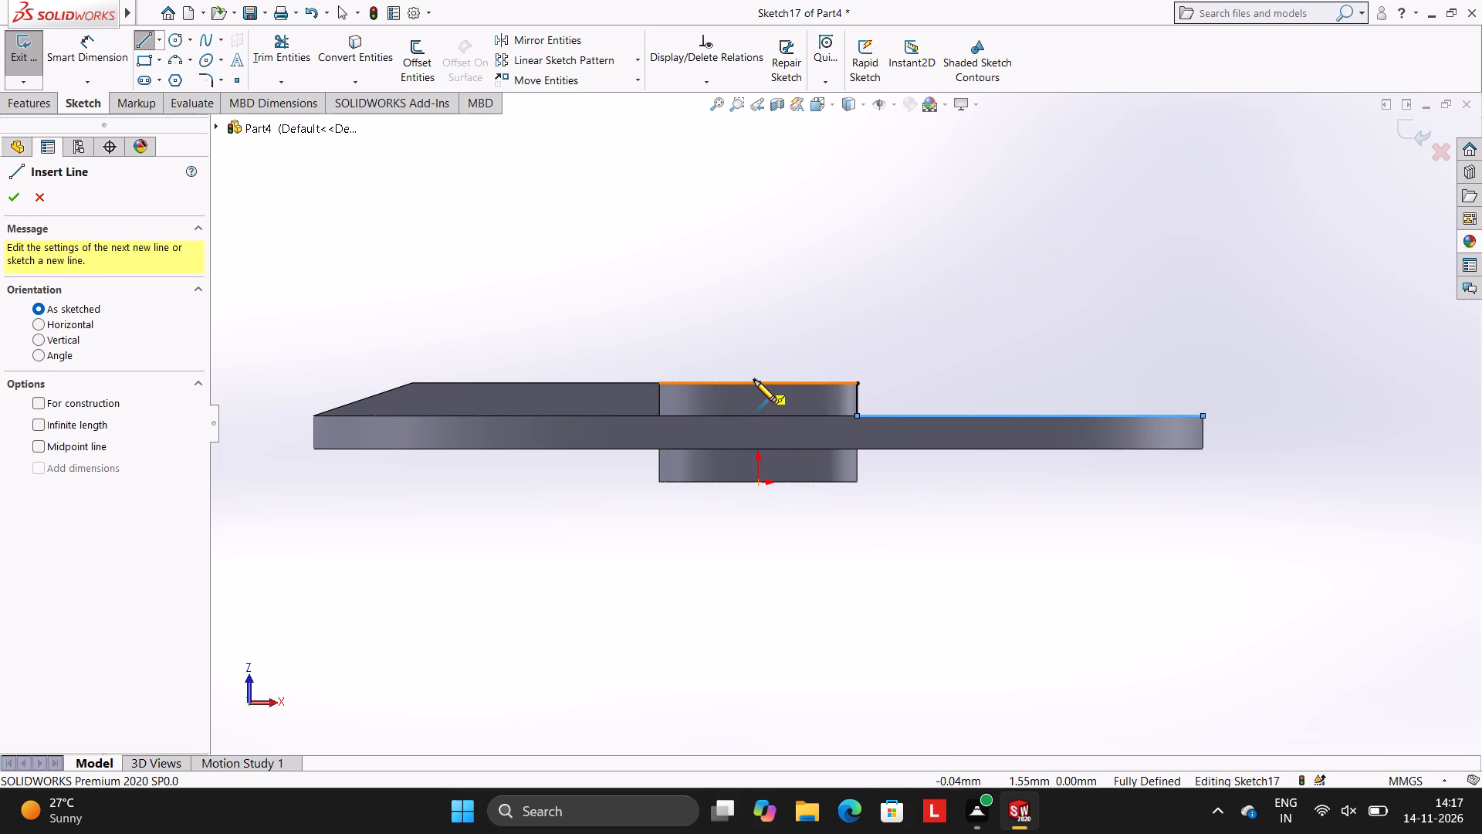
{"action": "left_click", "coordinate": [757, 380]}
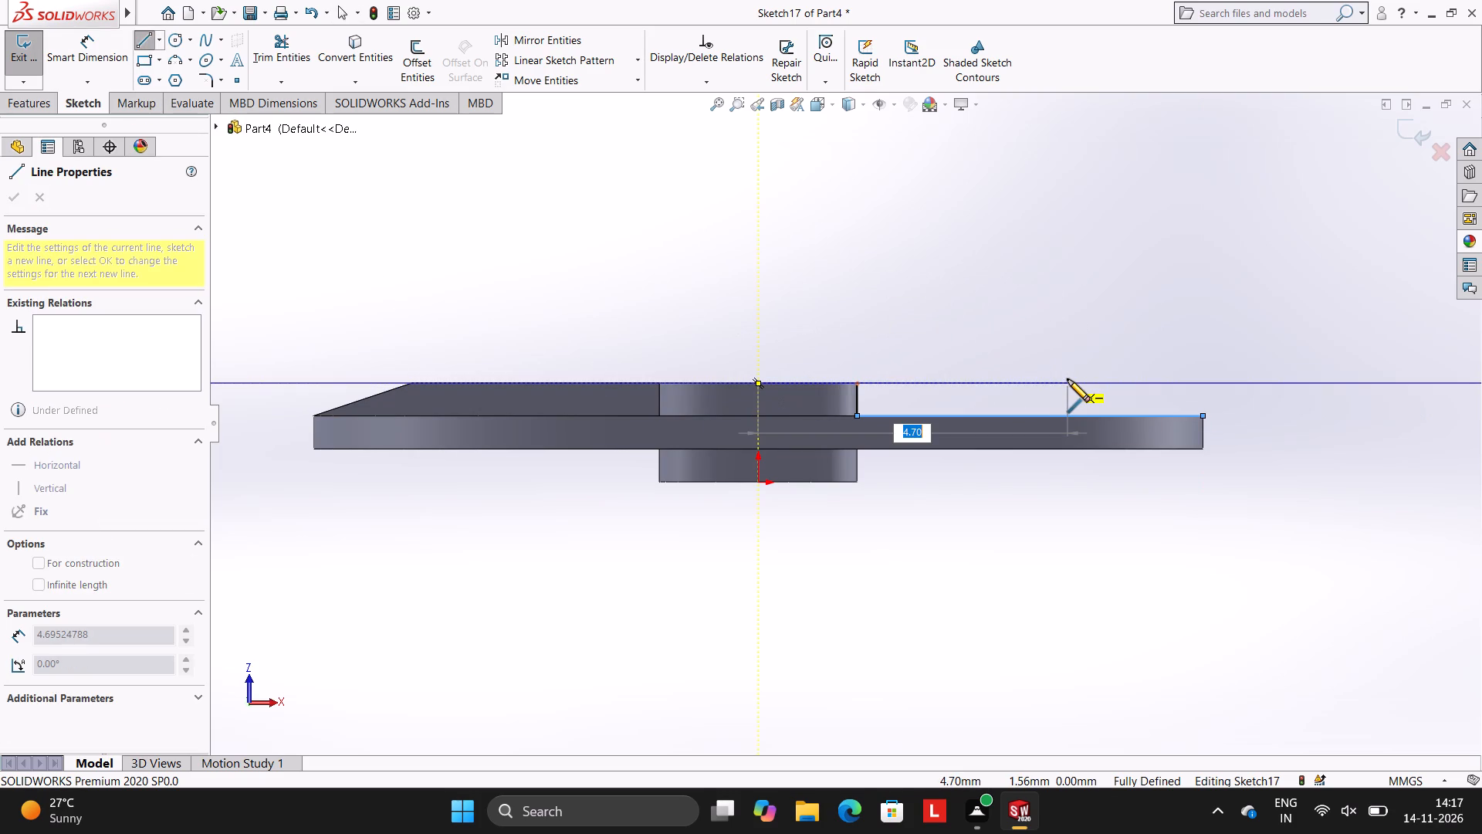
{"action": "type", "text": "5.25"}
{"action": "key", "text": "Return"}
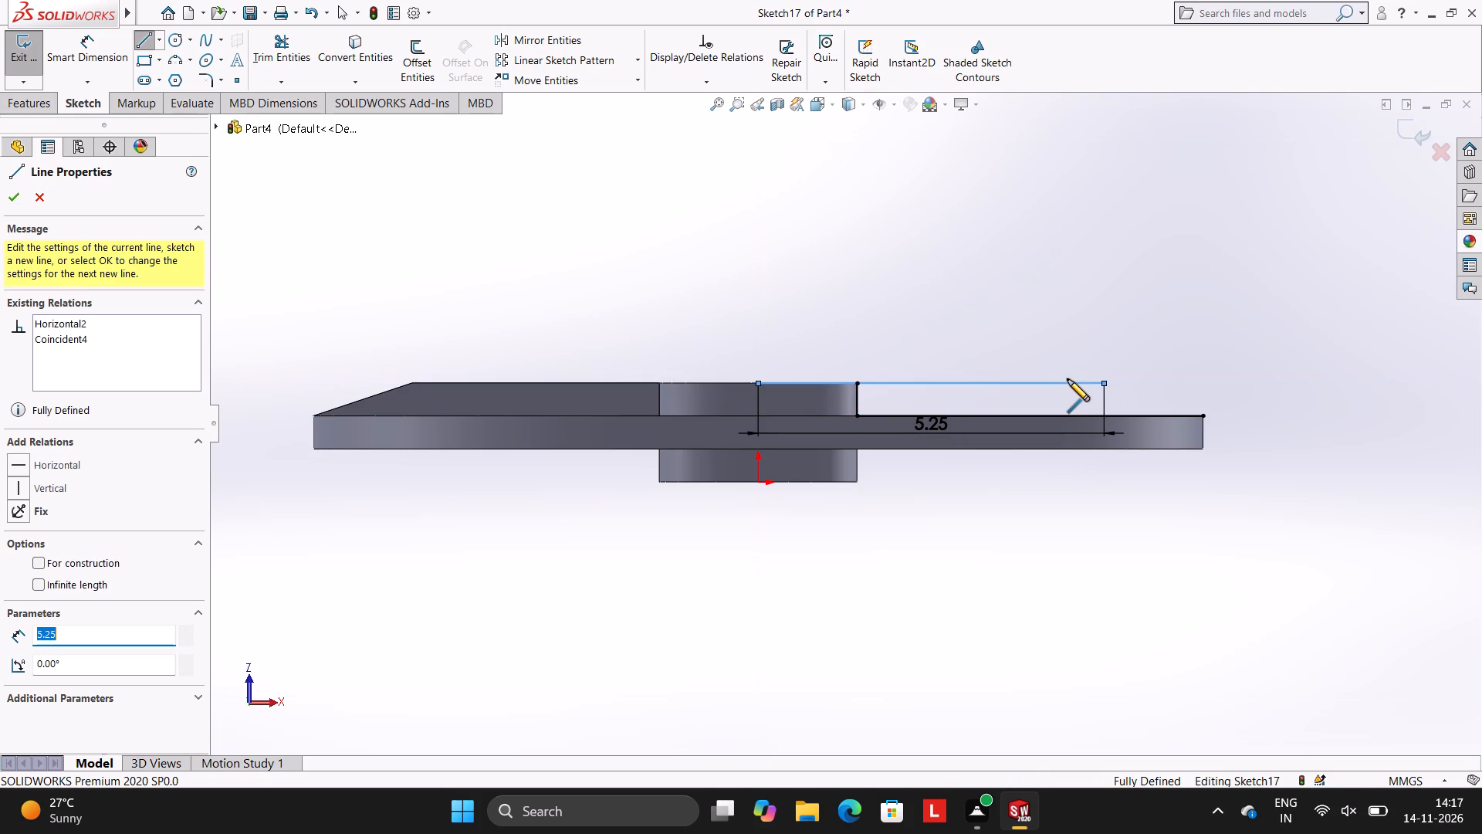
{"action": "left_click", "coordinate": [1203, 413]}
{"action": "key", "text": "Escape"}
{"action": "key", "text": "Escape"}
{"action": "key", "text": "Escape"}
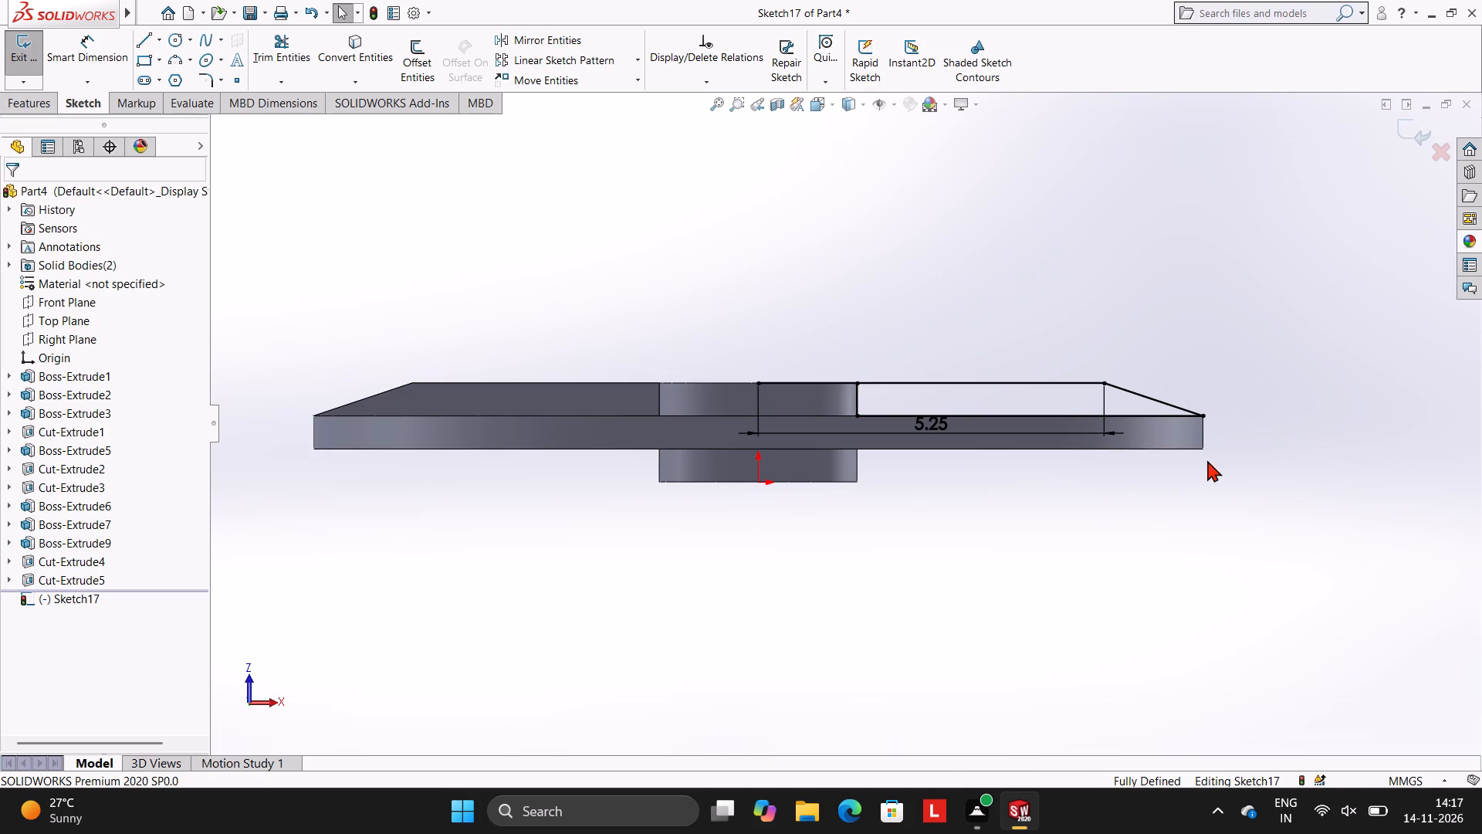
{"action": "key", "text": "Escape"}
{"action": "key", "text": "Escape"}
{"action": "left_click", "coordinate": [82, 57]}
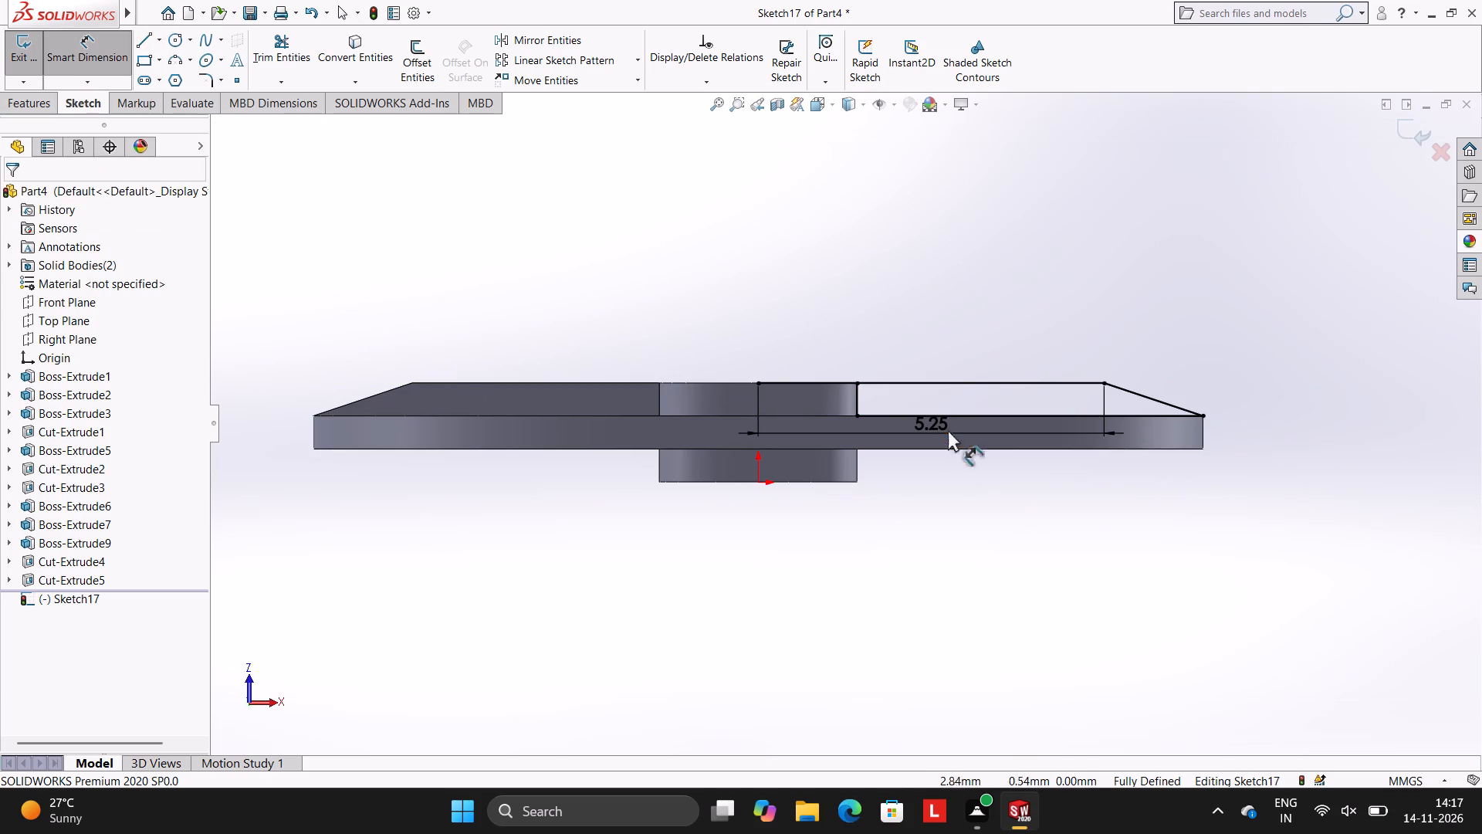
Extrude the closed sloped profile on the arm's upper side 1.5 mm across the arm in the reversed direction, without merging the result.
{"action": "left_click", "coordinate": [29, 103]}
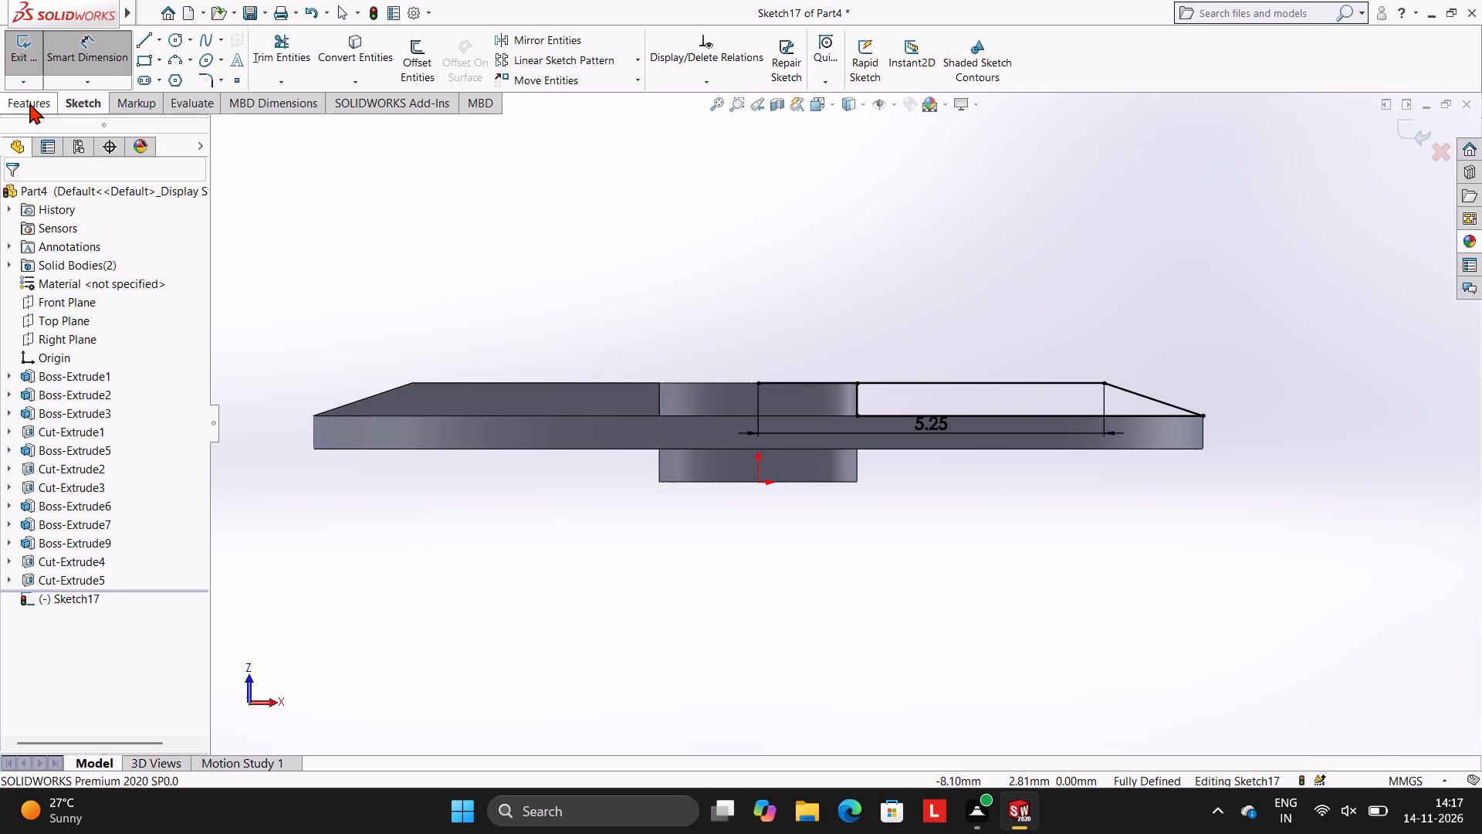
{"action": "left_click", "coordinate": [29, 63]}
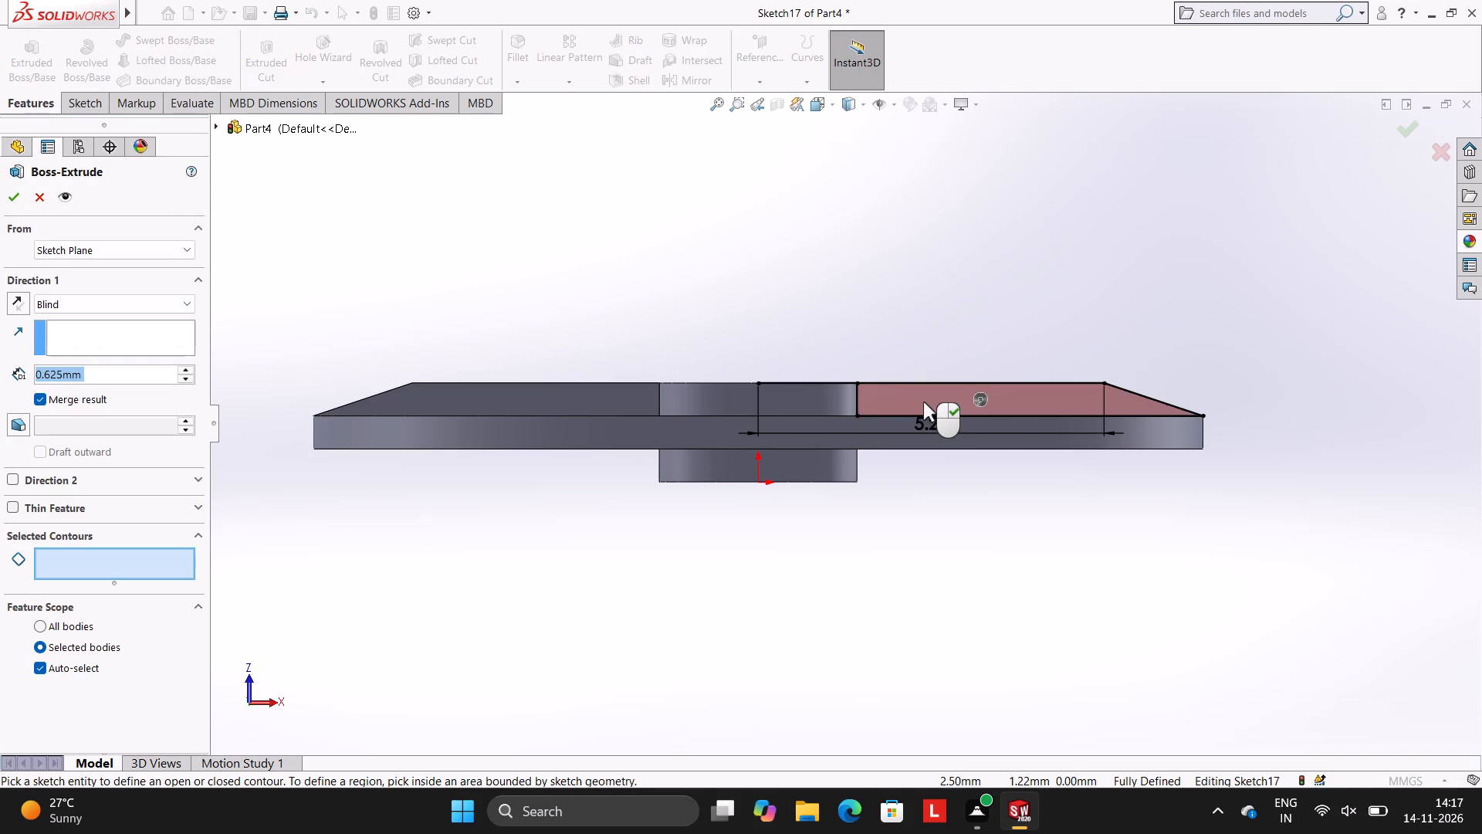
{"action": "left_click", "coordinate": [923, 402]}
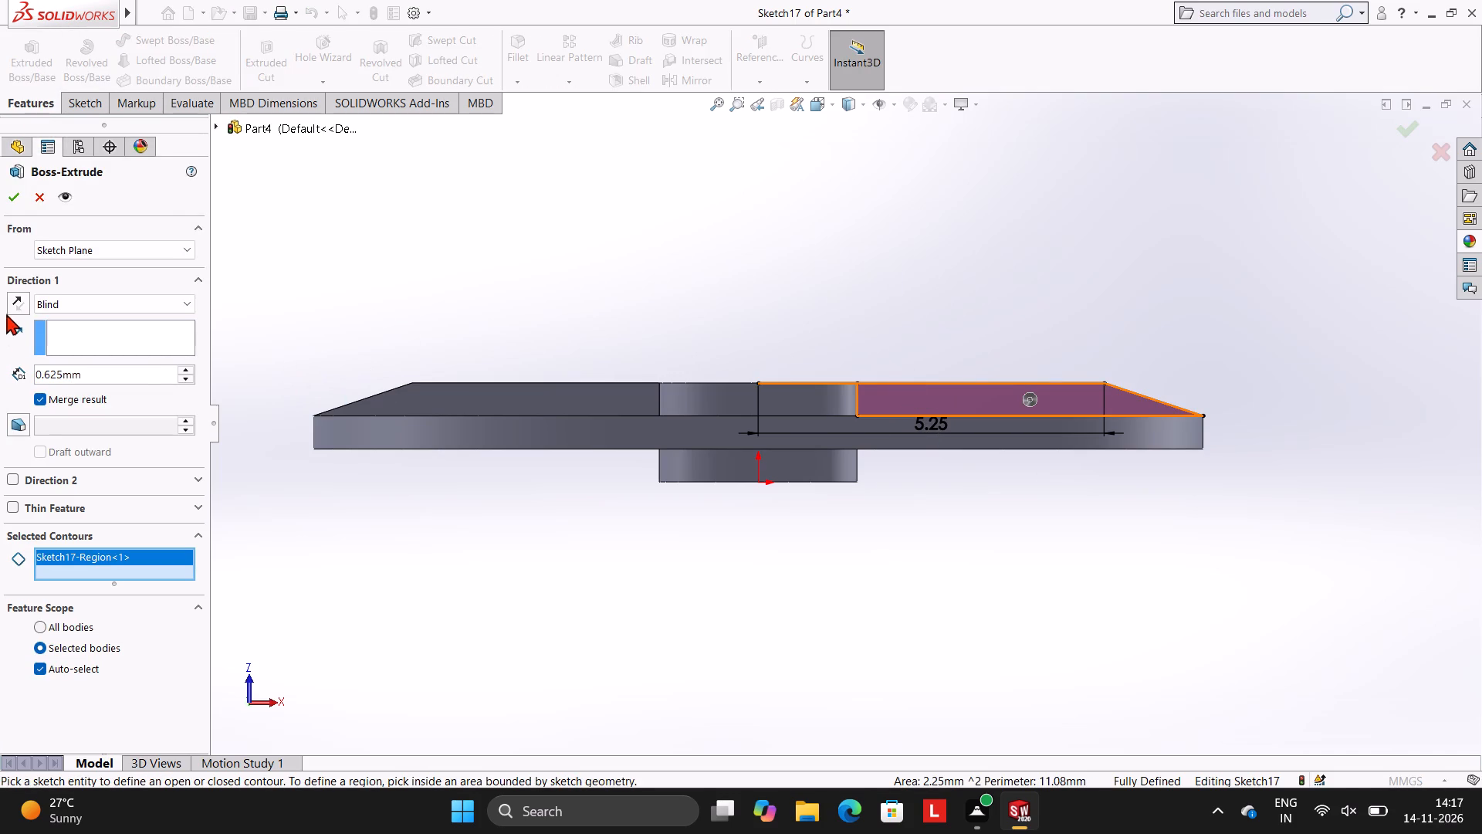
{"action": "left_click", "coordinate": [12, 303]}
{"action": "middle_click_drag", "start_coordinate": [881, 316], "coordinate": [896, 503]}
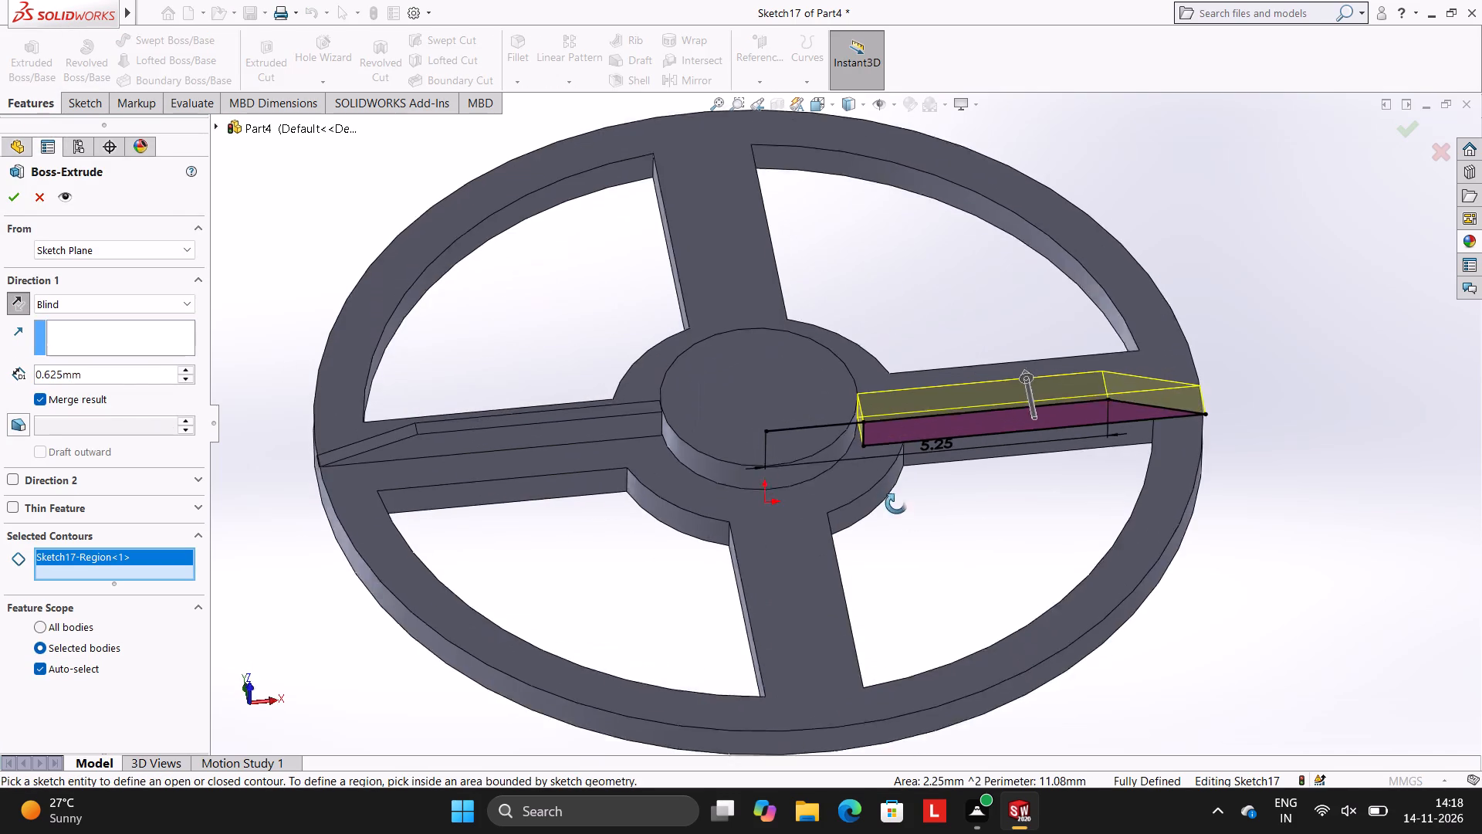
{"action": "middle_click_drag", "start_coordinate": [896, 503], "coordinate": [894, 554]}
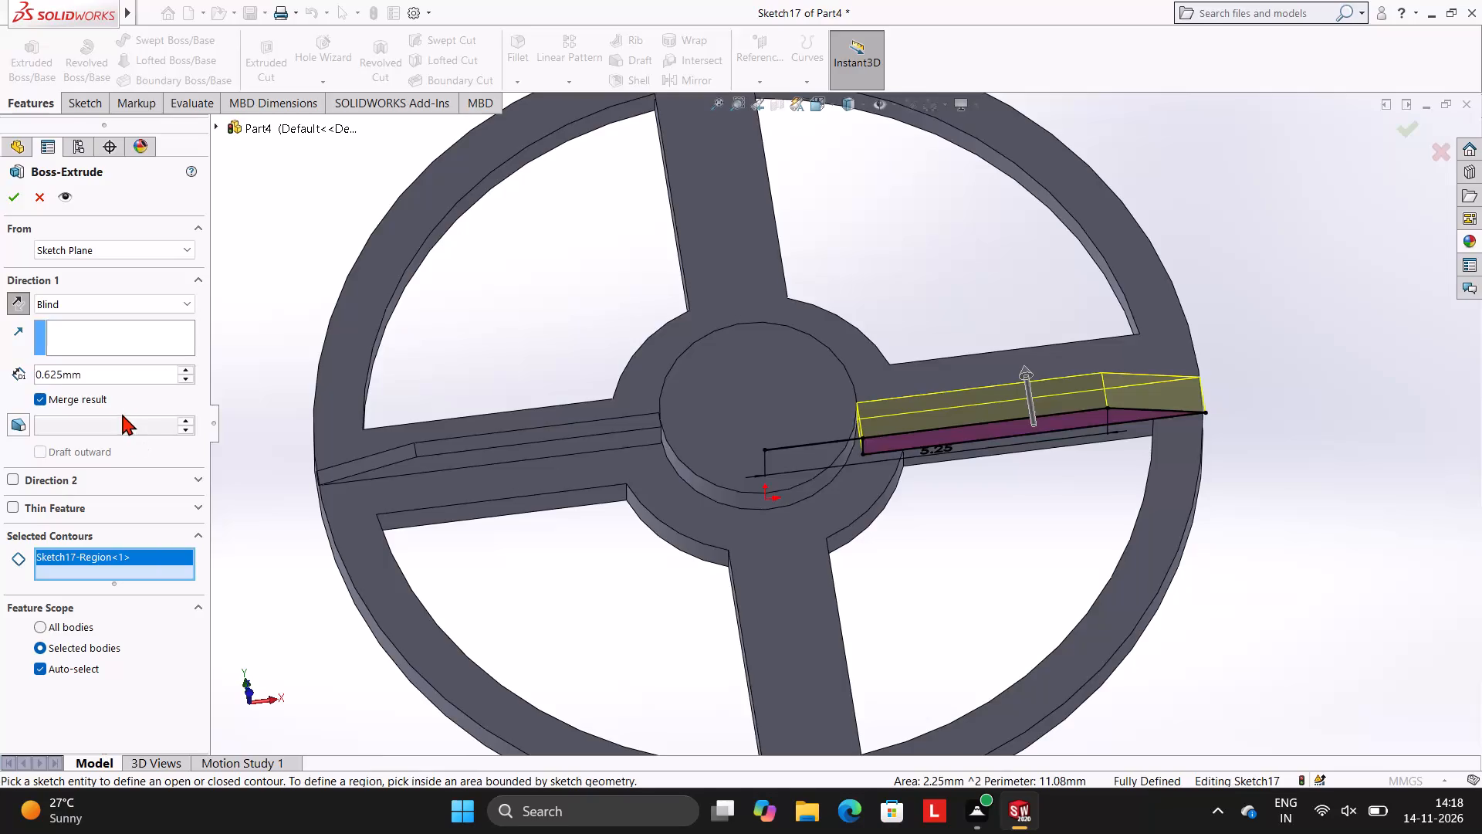
{"action": "left_click", "coordinate": [111, 375]}
{"action": "key", "text": "BackSpace"}
{"action": "key", "text": "BackSpace"}
{"action": "key", "text": "BackSpace"}
{"action": "key", "text": "BackSpace"}
{"action": "key", "text": "BackSpace"}
{"action": "key", "text": "BackSpace"}
{"action": "key", "text": "BackSpace"}
{"action": "key", "text": "BackSpace"}
{"action": "key", "text": "BackSpace"}
{"action": "key", "text": "BackSpace"}
{"action": "key", "text": "BackSpace"}
{"action": "key", "text": "BackSpace"}
{"action": "key", "text": "BackSpace"}
{"action": "key", "text": "BackSpace"}
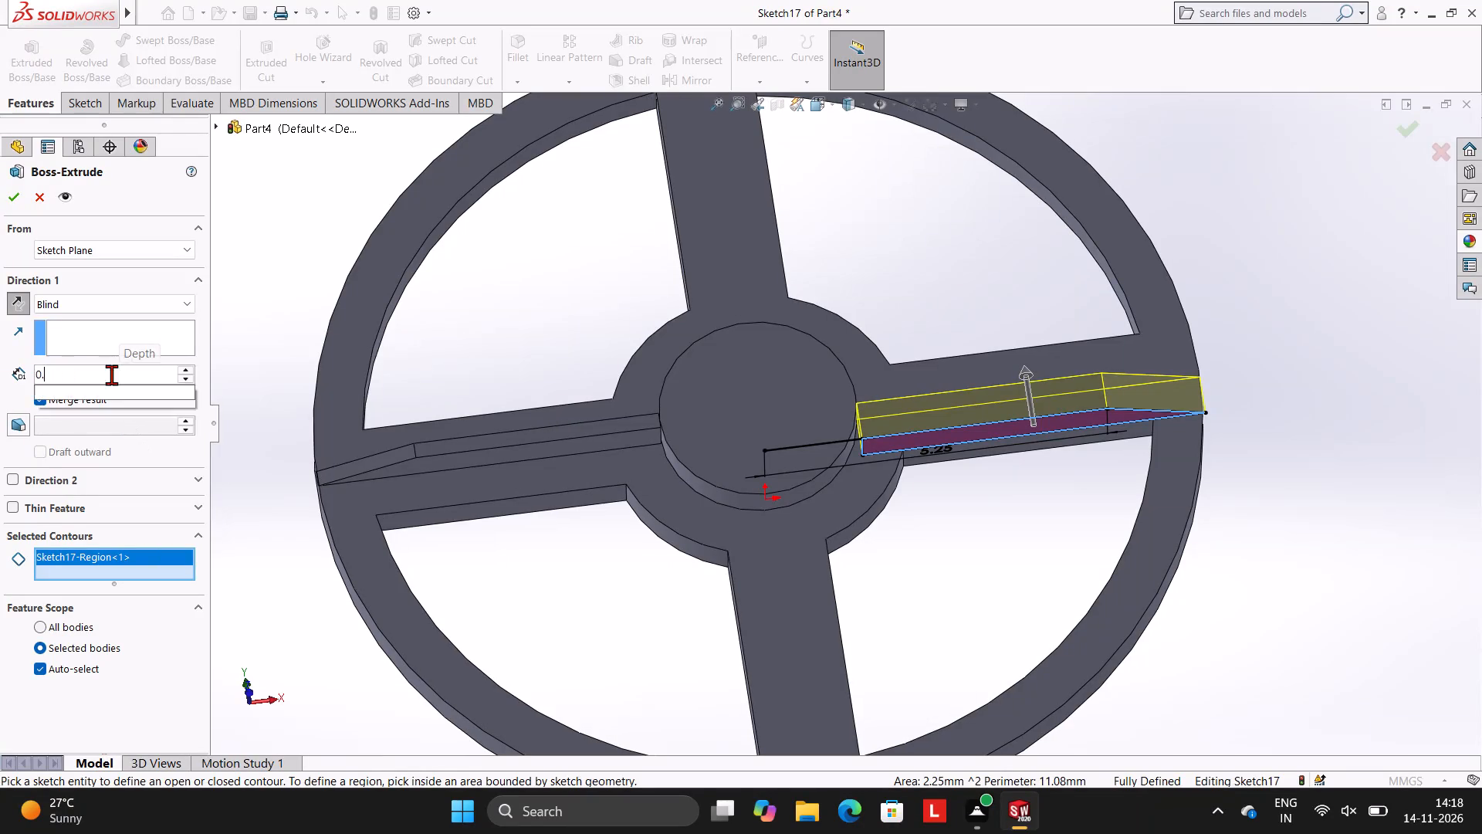
{"action": "type", "text": "1.5"}
{"action": "key", "text": "Return"}
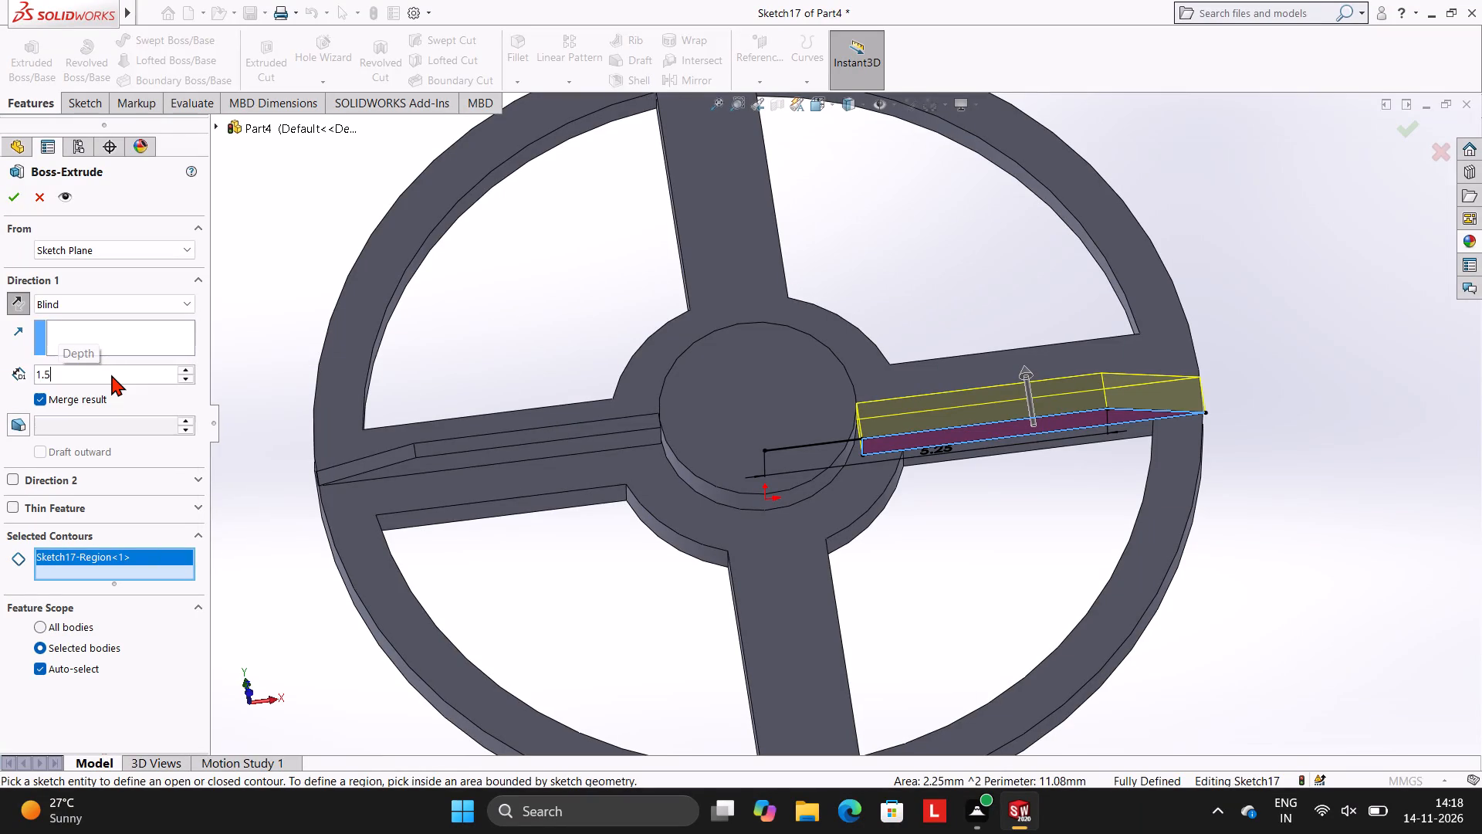
{"action": "left_click", "coordinate": [14, 197]}
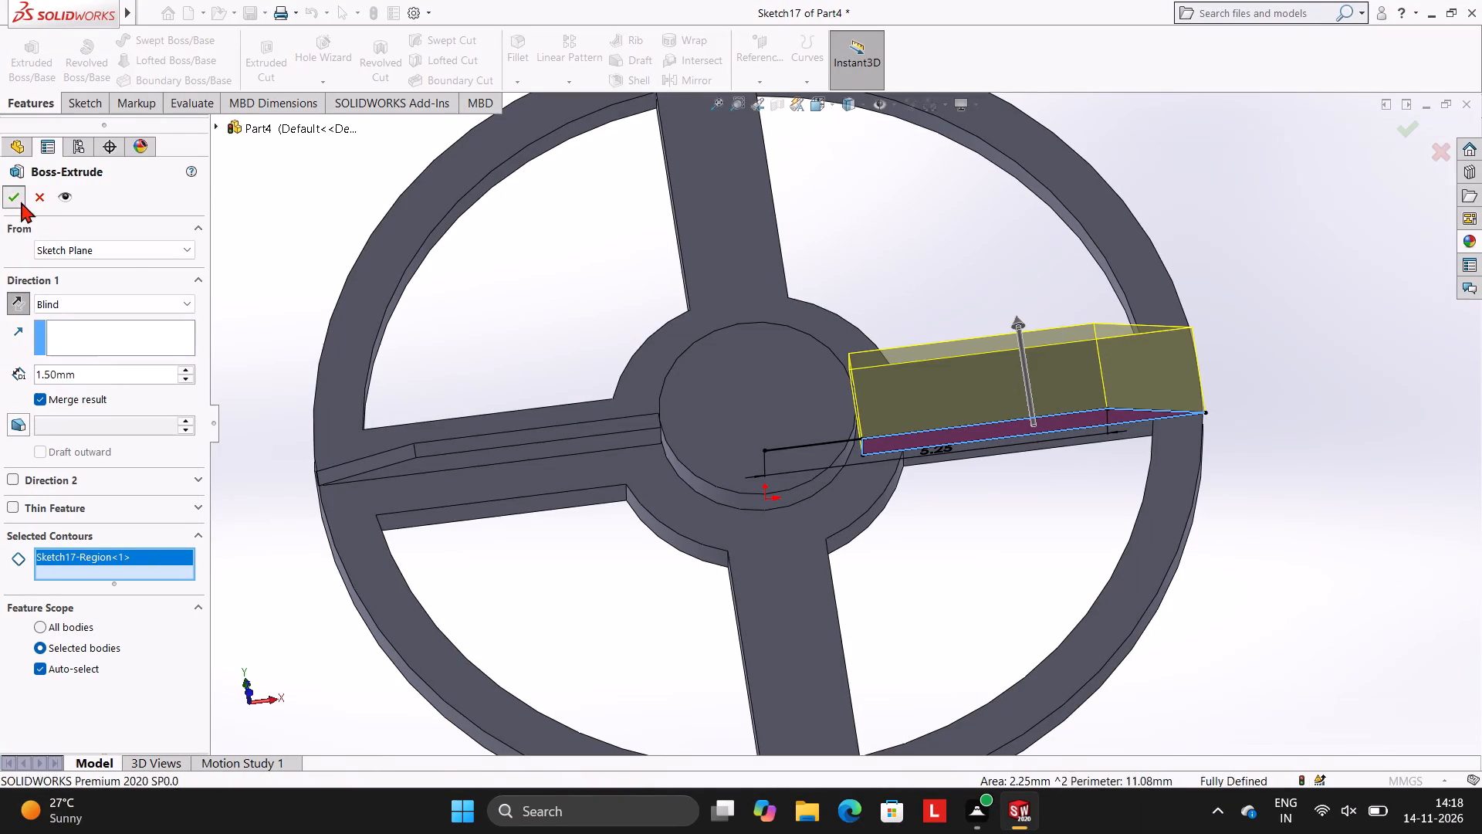
{"action": "left_click", "coordinate": [38, 398]}
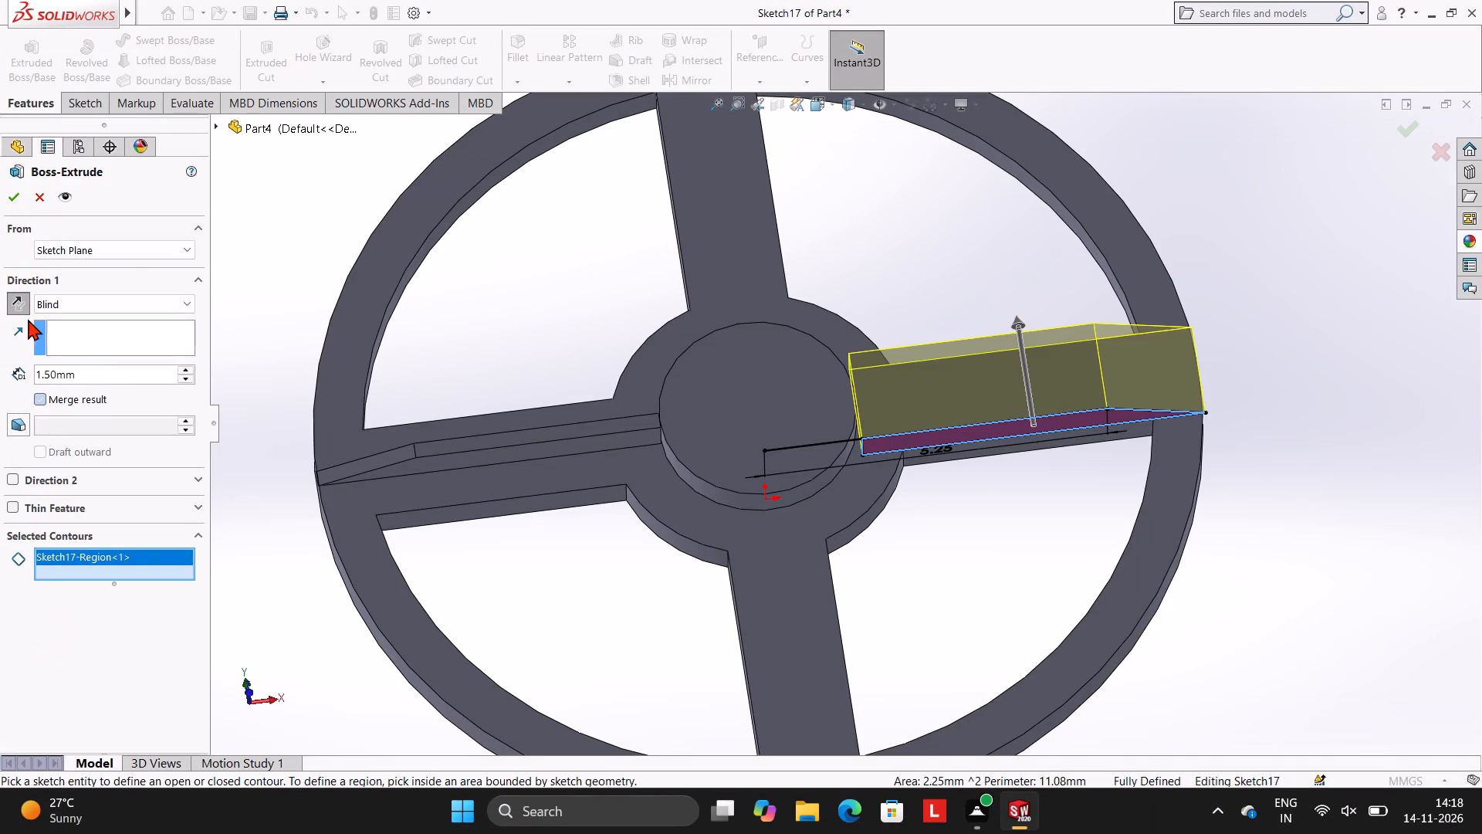
{"action": "left_click", "coordinate": [15, 200]}
{"action": "left_click", "coordinate": [440, 275]}
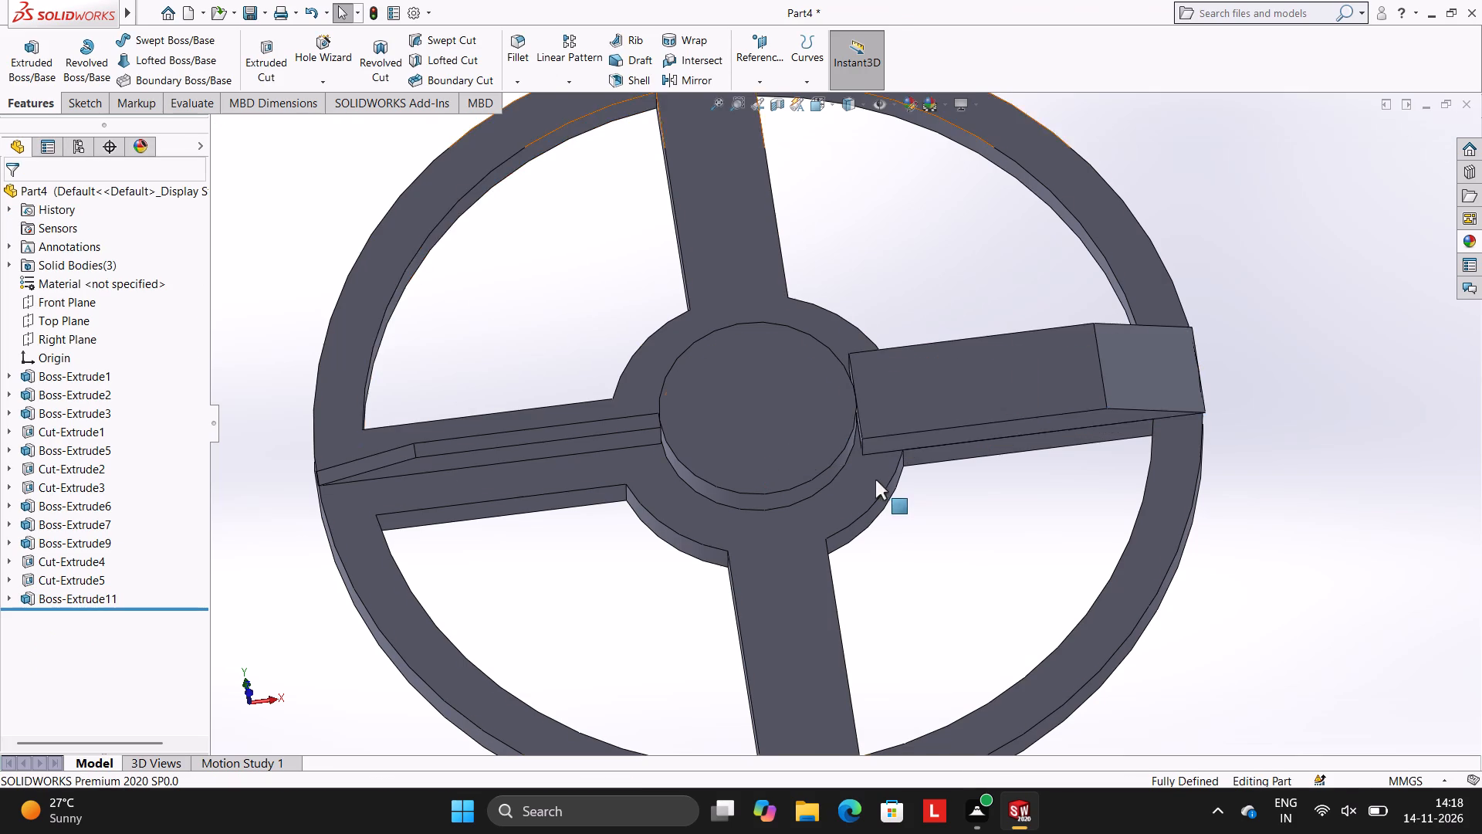
On the same arm's side face, sketch a vertical line up the lower boss edge and a 5.25 mm horizontal line out to the rim's lower corner.
{"action": "middle_click_drag", "start_coordinate": [875, 480], "coordinate": [871, 324]}
{"action": "middle_click_drag", "start_coordinate": [960, 442], "coordinate": [980, 385]}
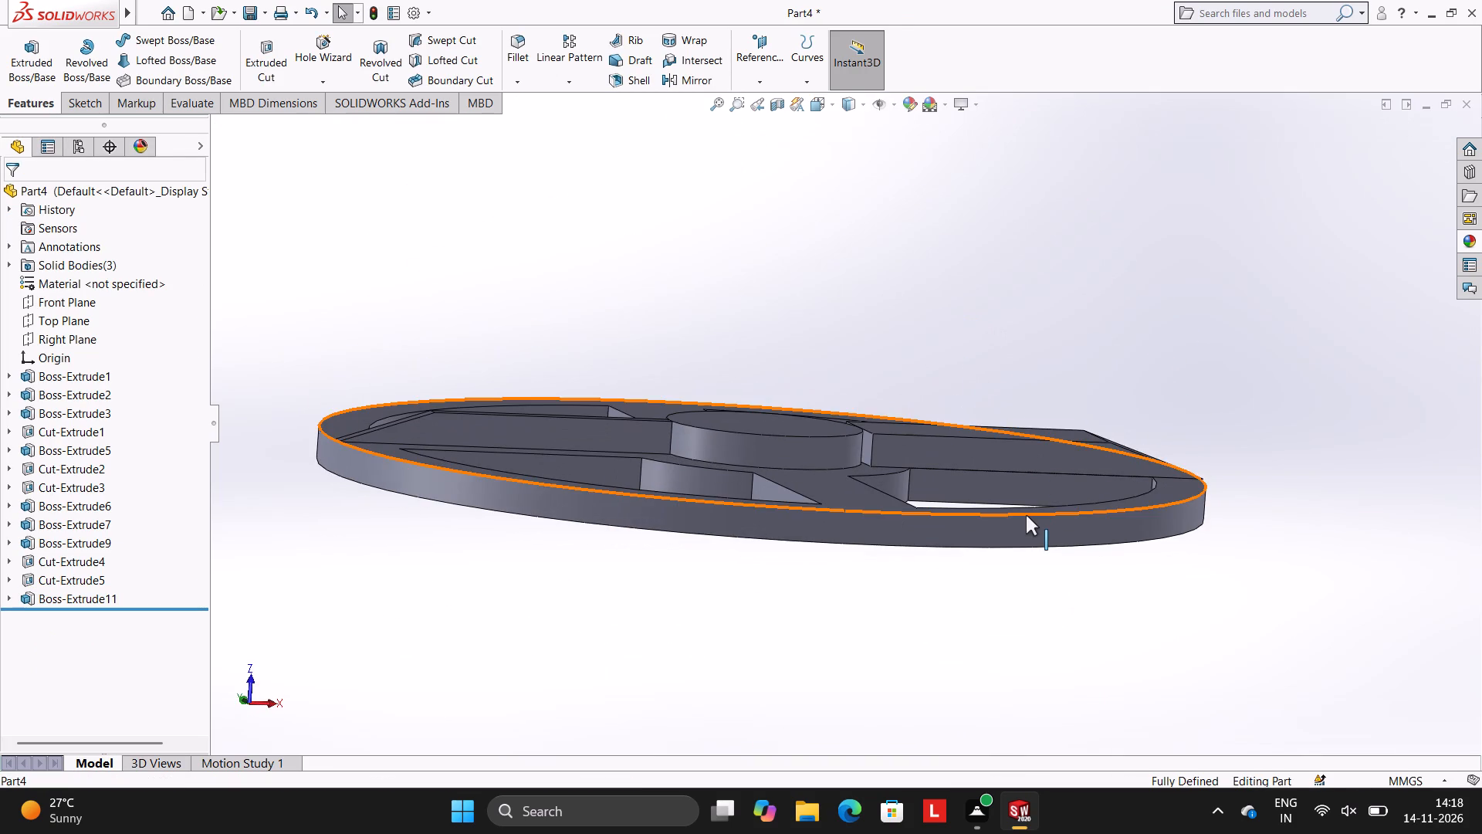
{"action": "left_click", "coordinate": [990, 479]}
{"action": "left_click", "coordinate": [1057, 429]}
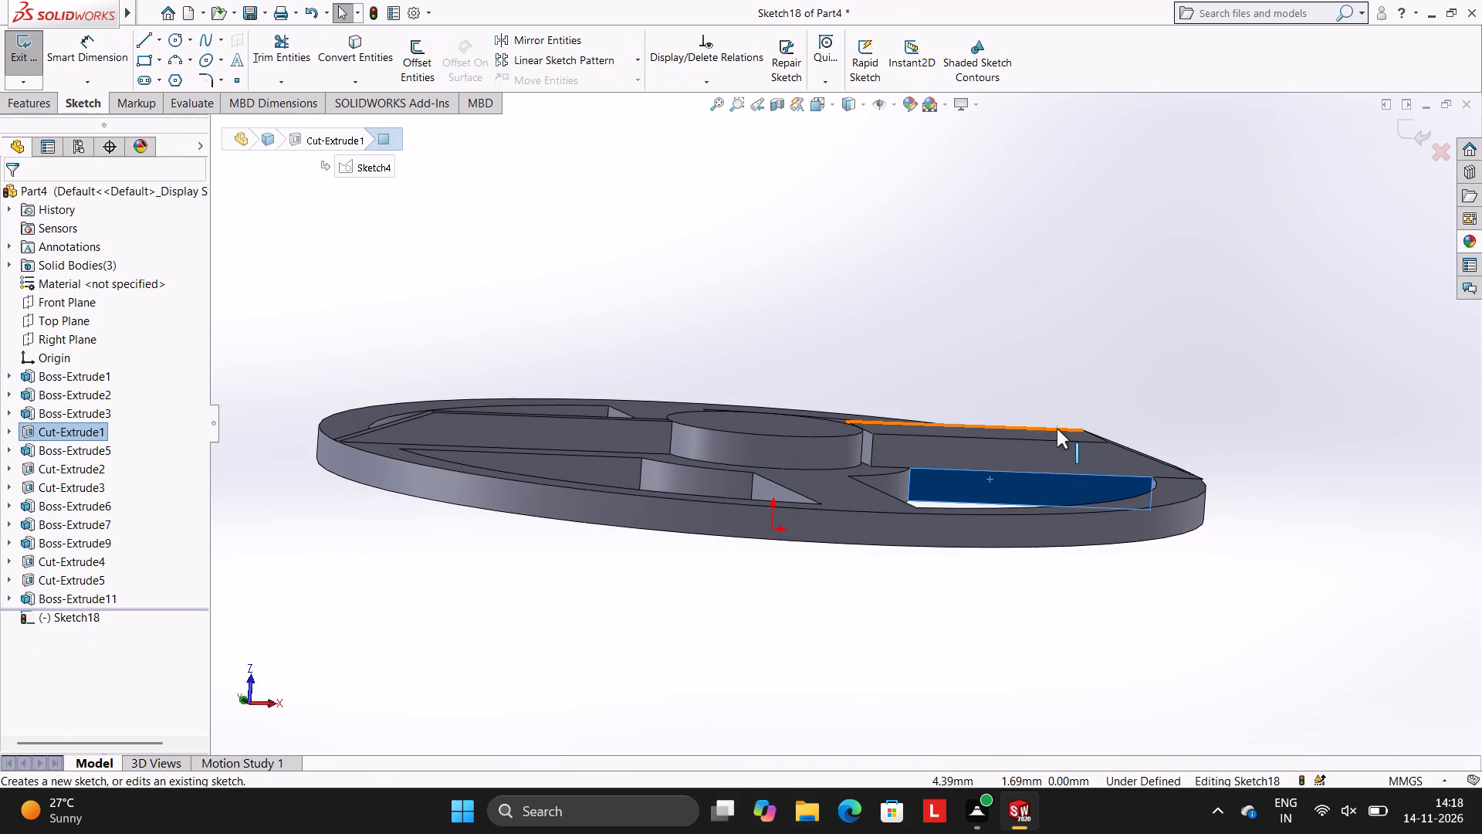
{"action": "key", "text": "ctrl+8"}
{"action": "key", "text": "Escape"}
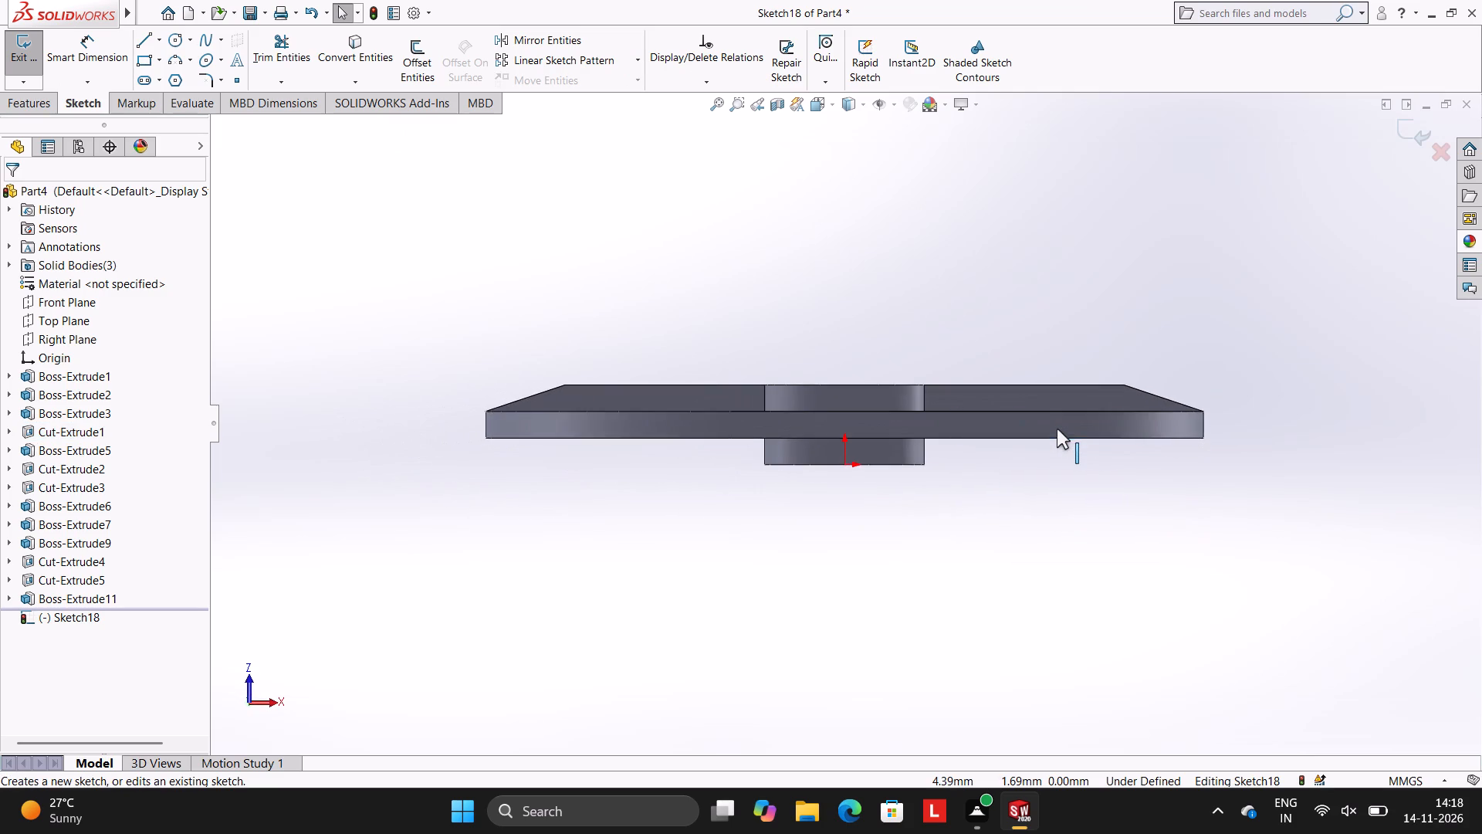
{"action": "key", "text": "Escape"}
{"action": "scroll", "coordinate": [1057, 436], "scroll_direction": "down", "scroll_amount": 2}
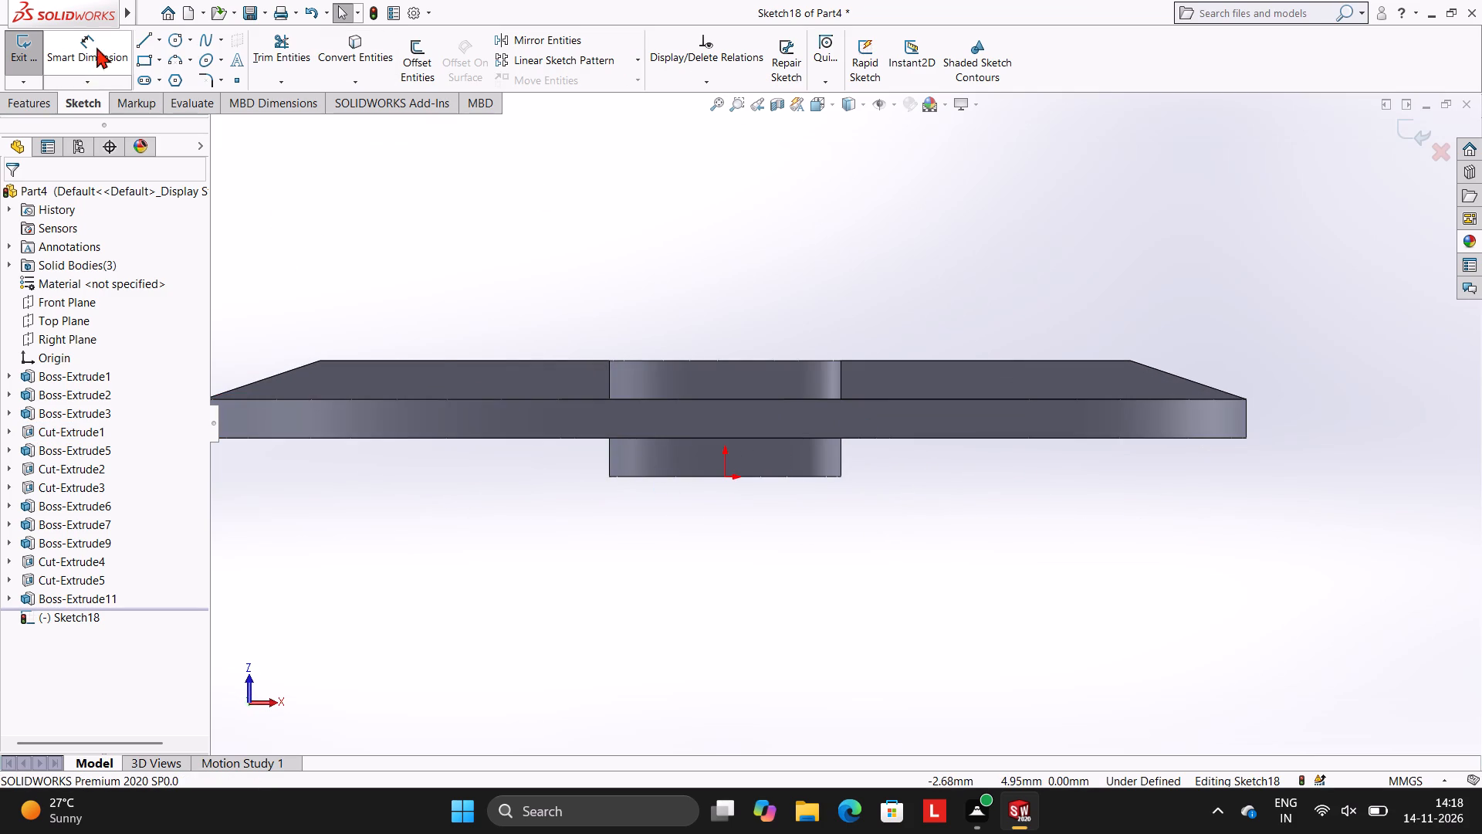
{"action": "left_click", "coordinate": [144, 31]}
{"action": "scroll", "coordinate": [719, 463], "scroll_direction": "down", "scroll_amount": 1}
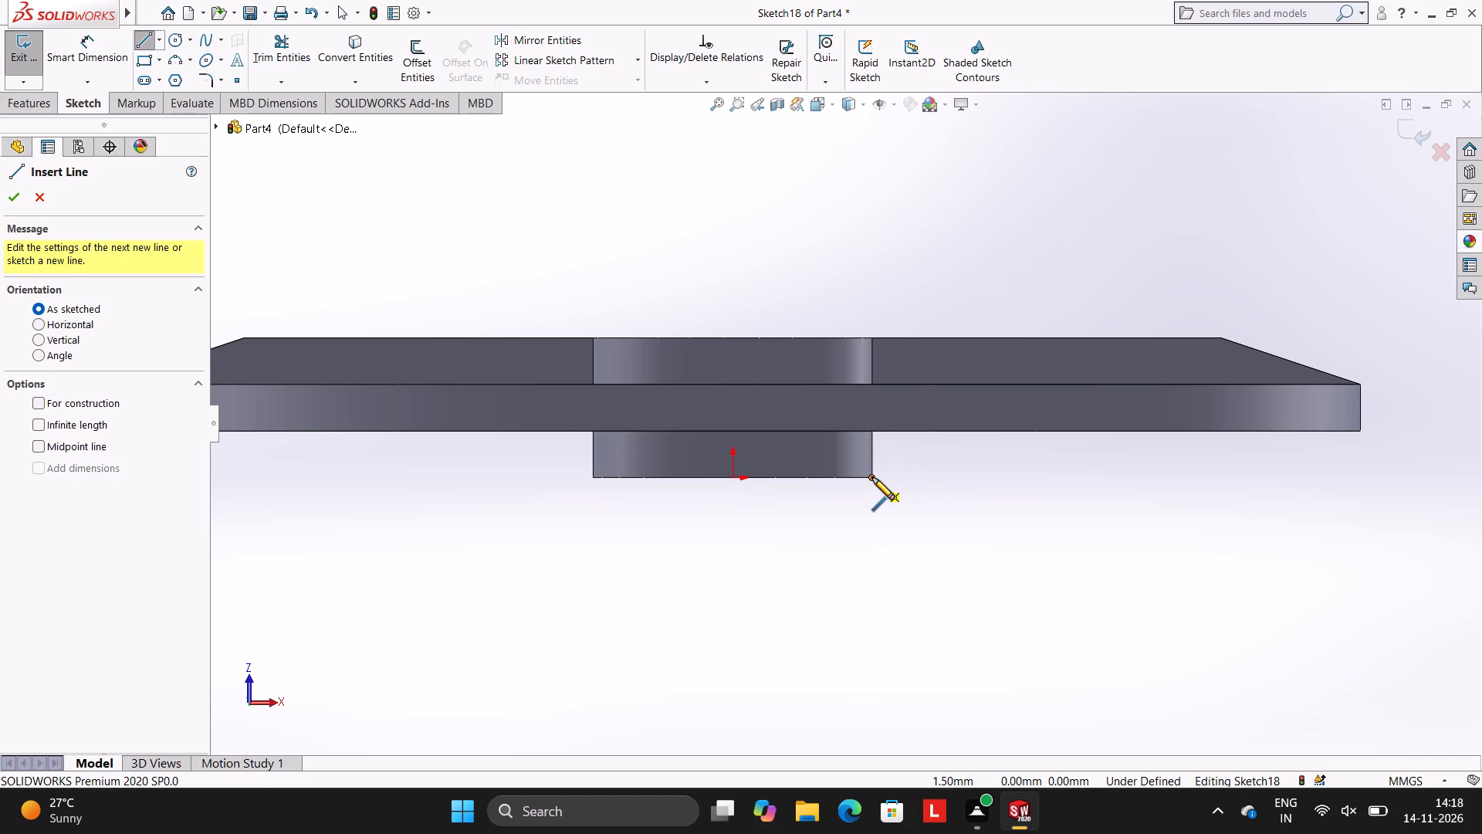
{"action": "left_click", "coordinate": [872, 477]}
{"action": "left_click", "coordinate": [873, 432]}
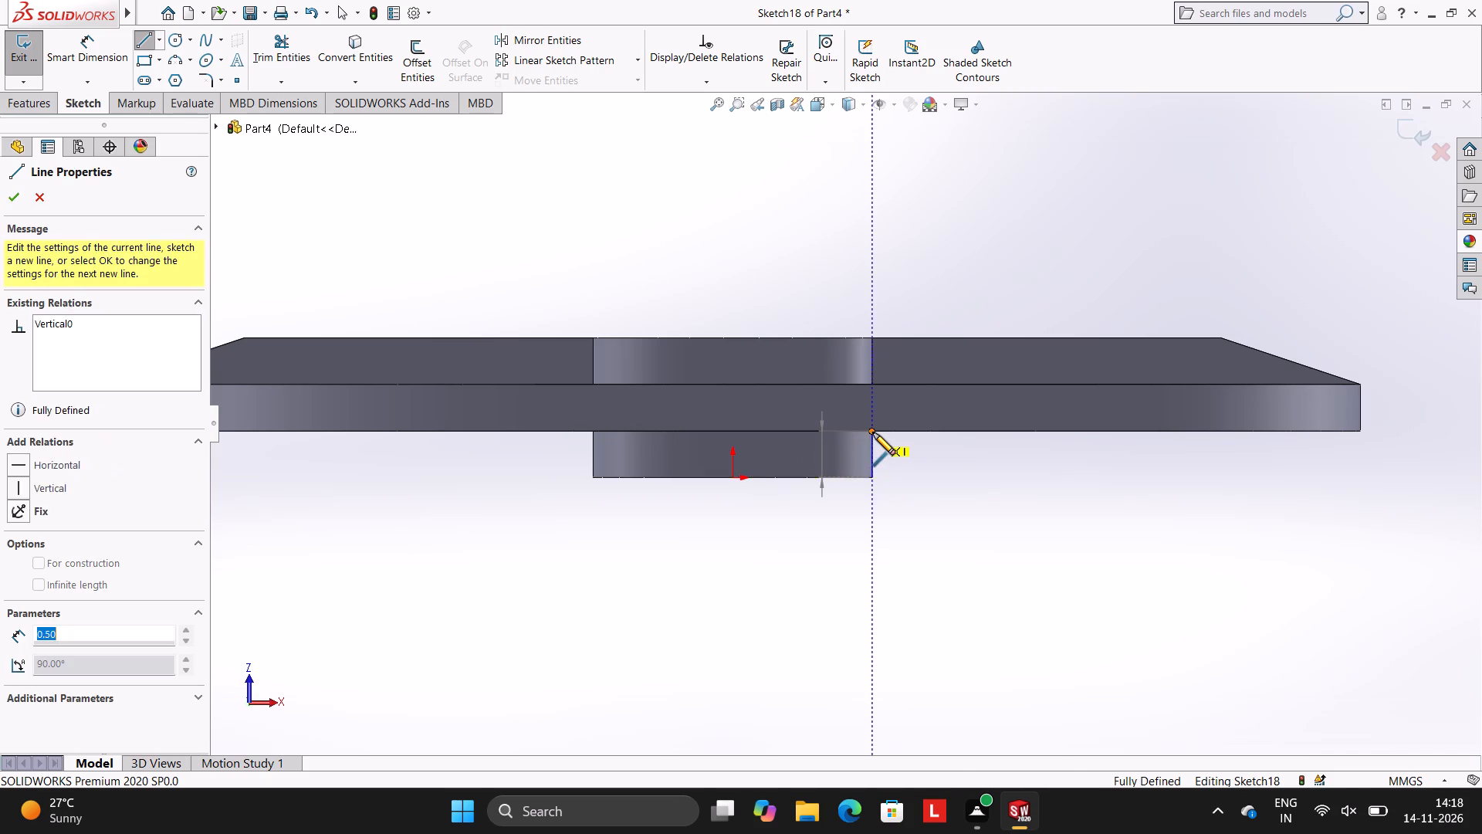
{"action": "left_click", "coordinate": [1360, 432]}
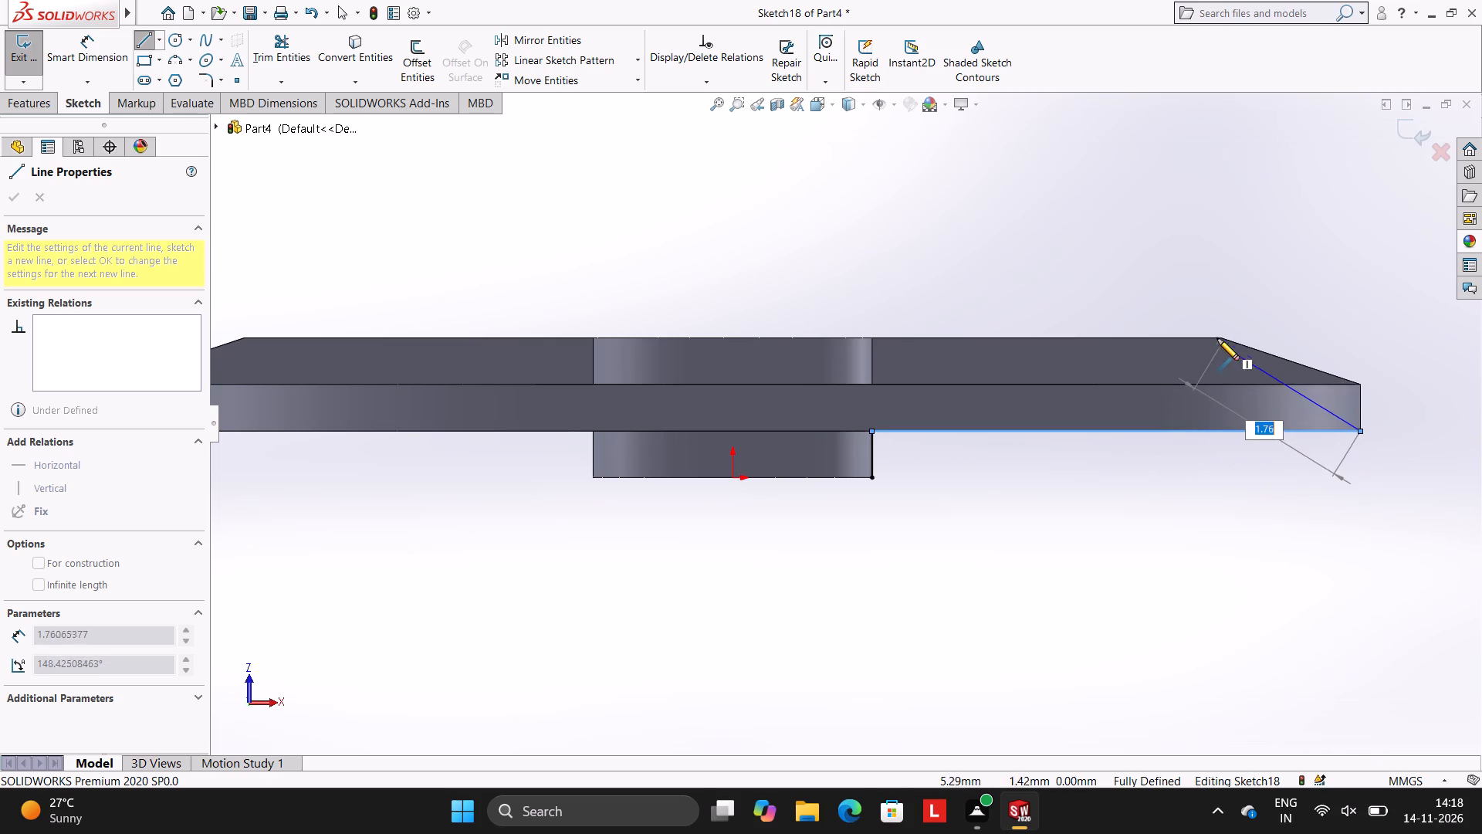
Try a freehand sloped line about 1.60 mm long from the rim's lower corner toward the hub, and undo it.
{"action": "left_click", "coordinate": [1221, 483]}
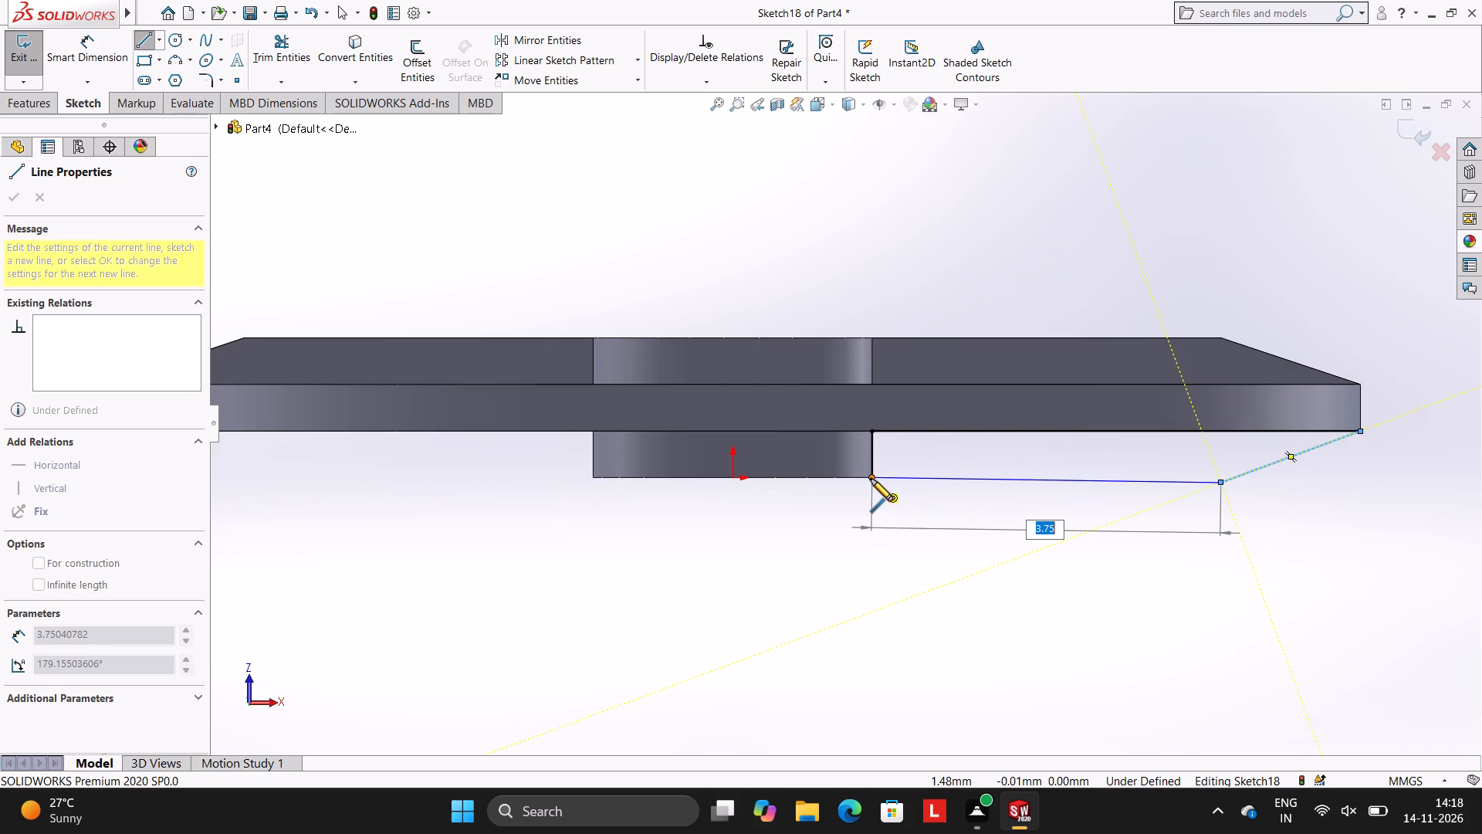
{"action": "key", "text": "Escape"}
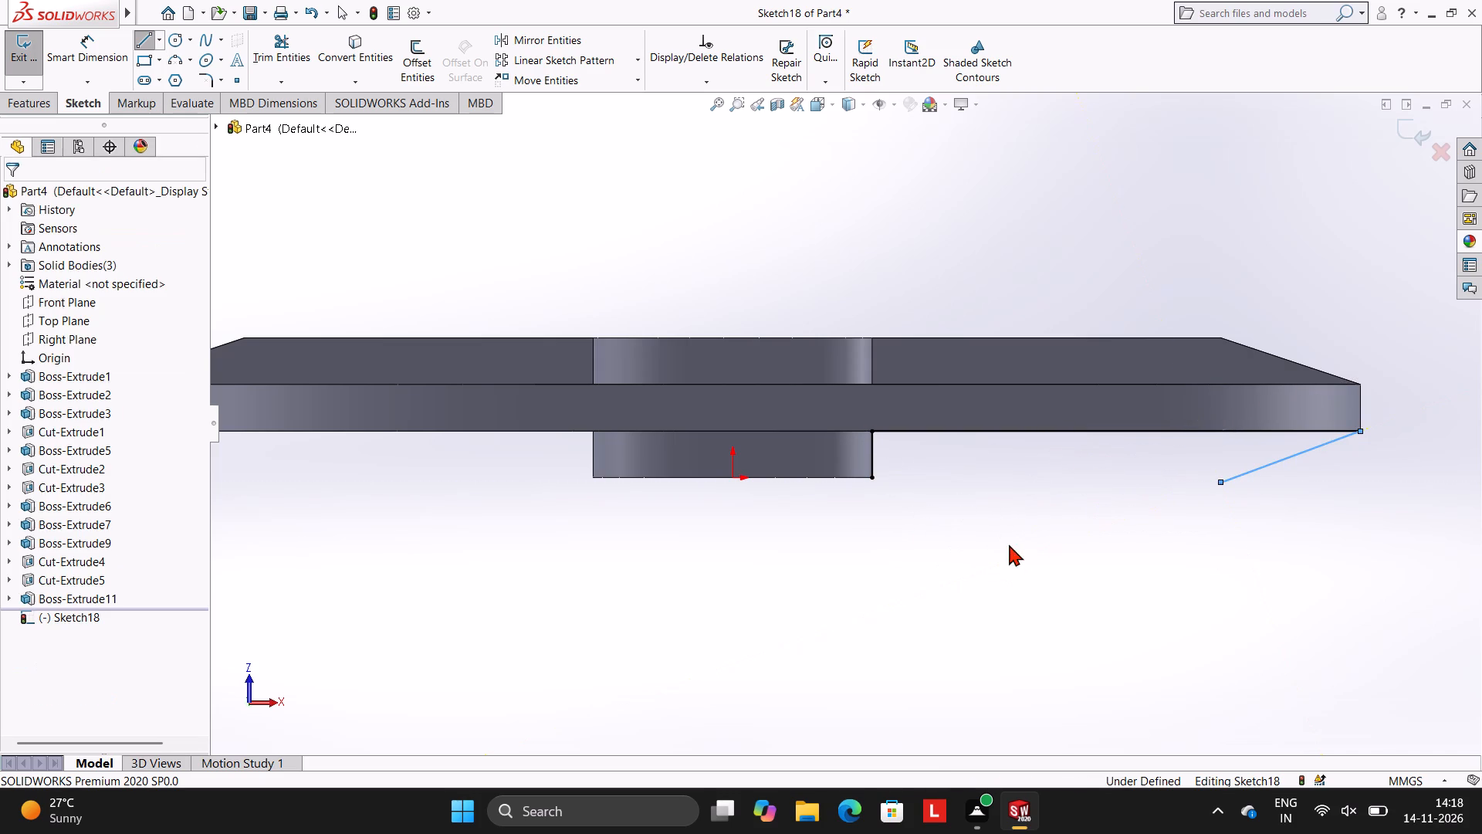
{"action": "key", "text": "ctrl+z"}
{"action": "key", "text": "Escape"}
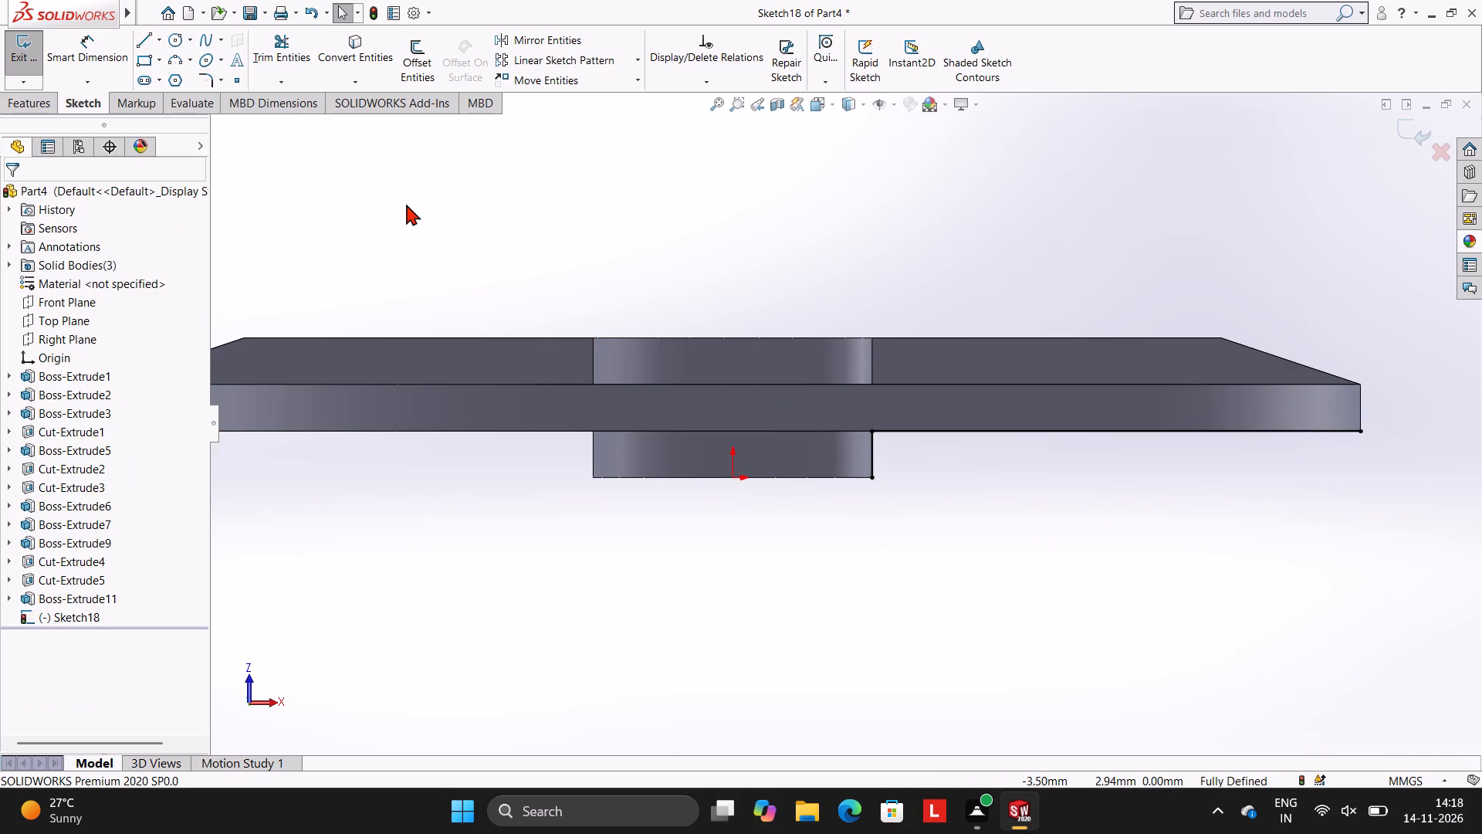
Draw a 5.25 mm horizontal line from the origin along the boss bottom and close the profile with a sloped line to the rim's lower corner.
{"action": "left_click", "coordinate": [147, 45]}
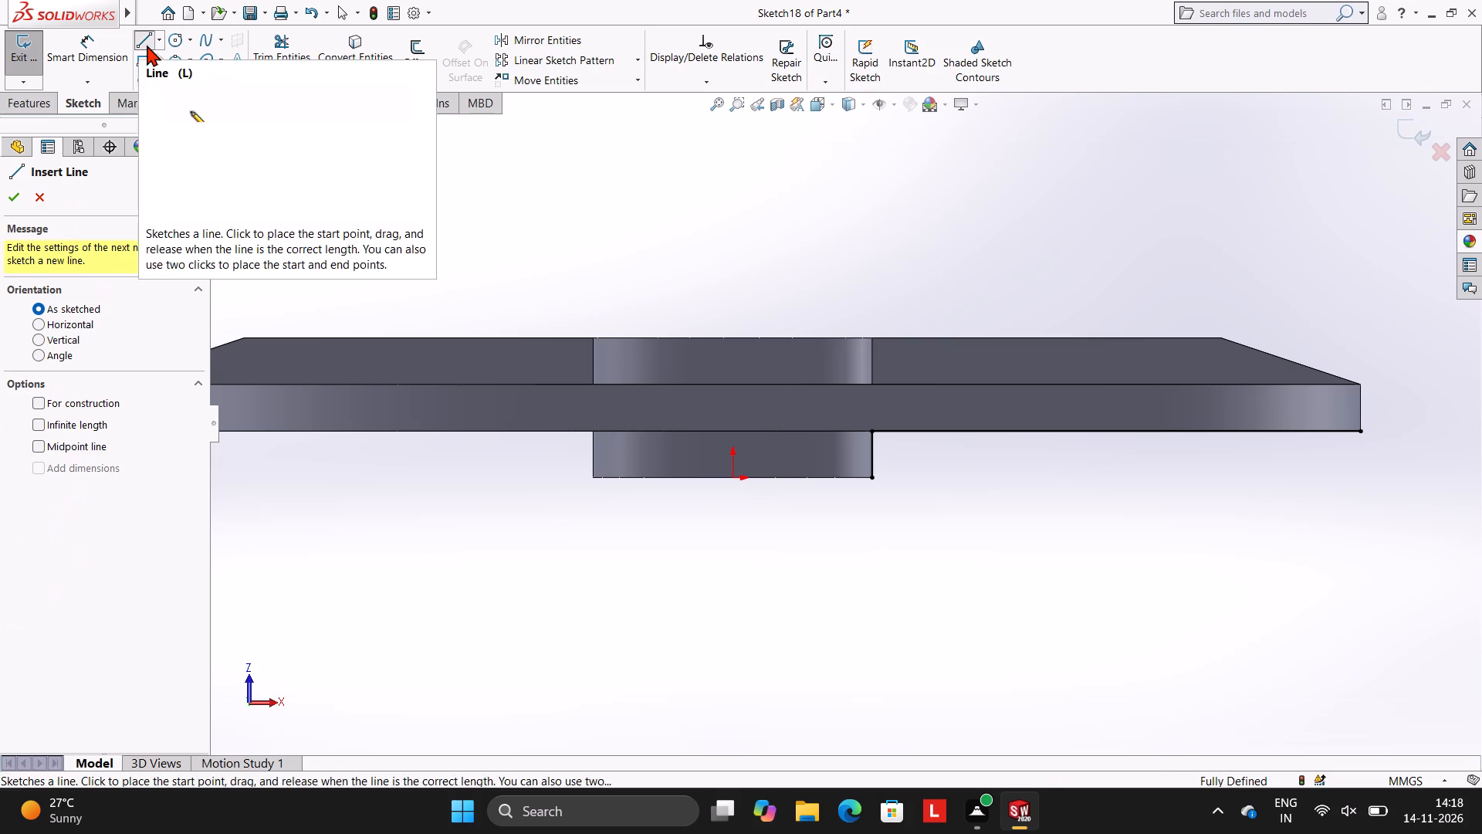
{"action": "left_click", "coordinate": [732, 479]}
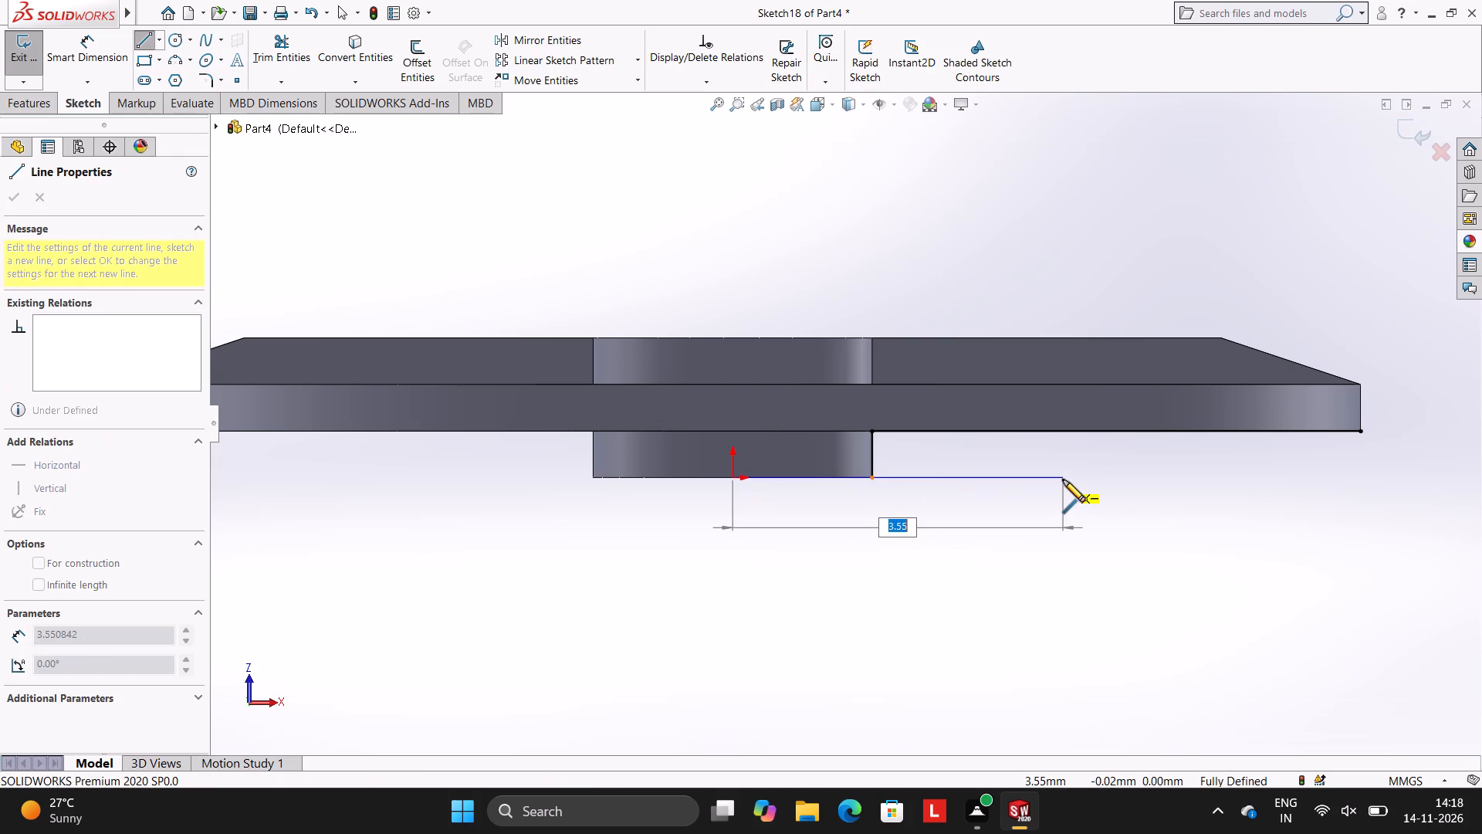
{"action": "type", "text": "5.25"}
{"action": "key", "text": "Return"}
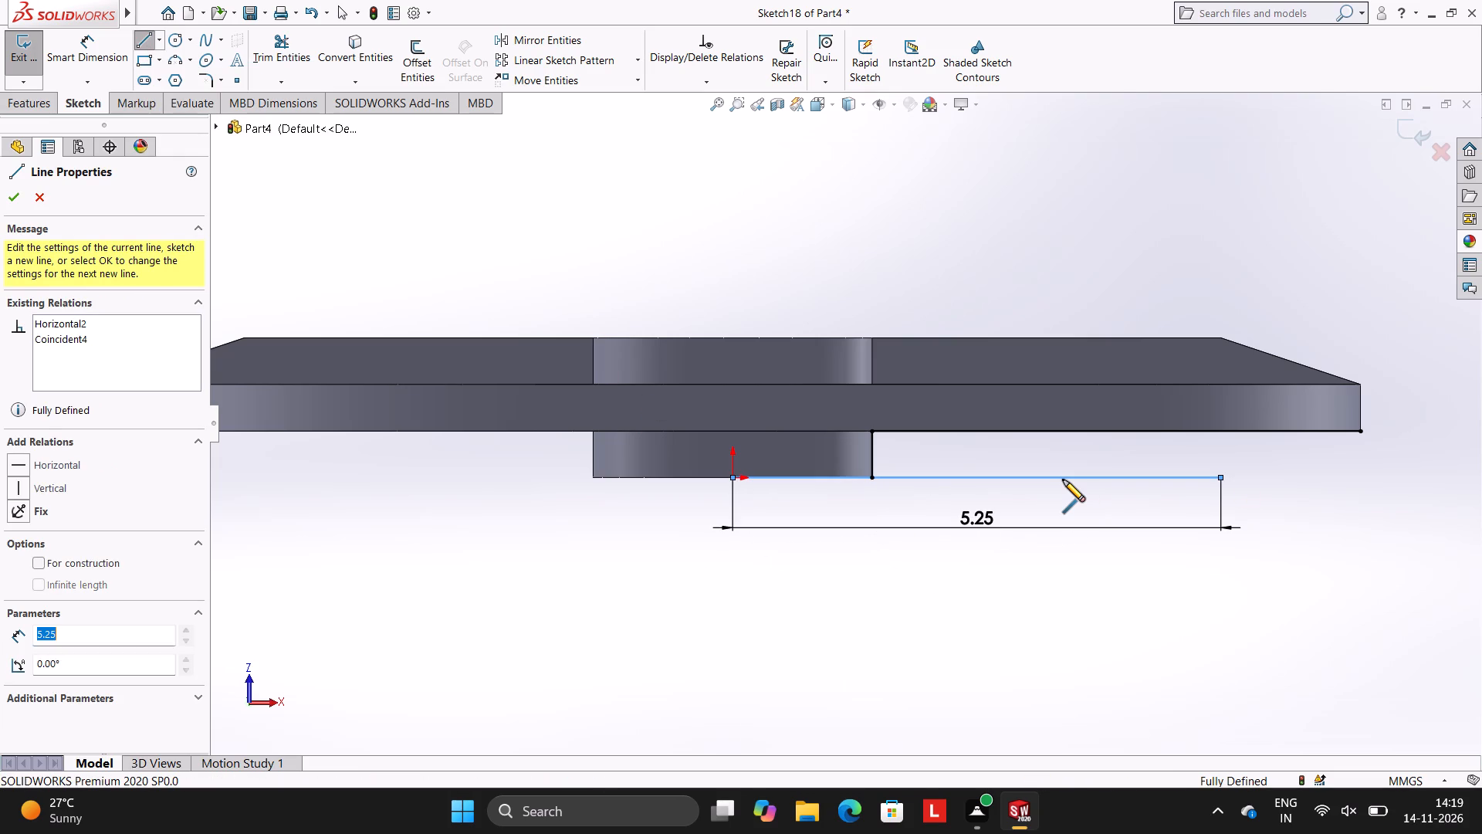
{"action": "left_click", "coordinate": [1360, 431]}
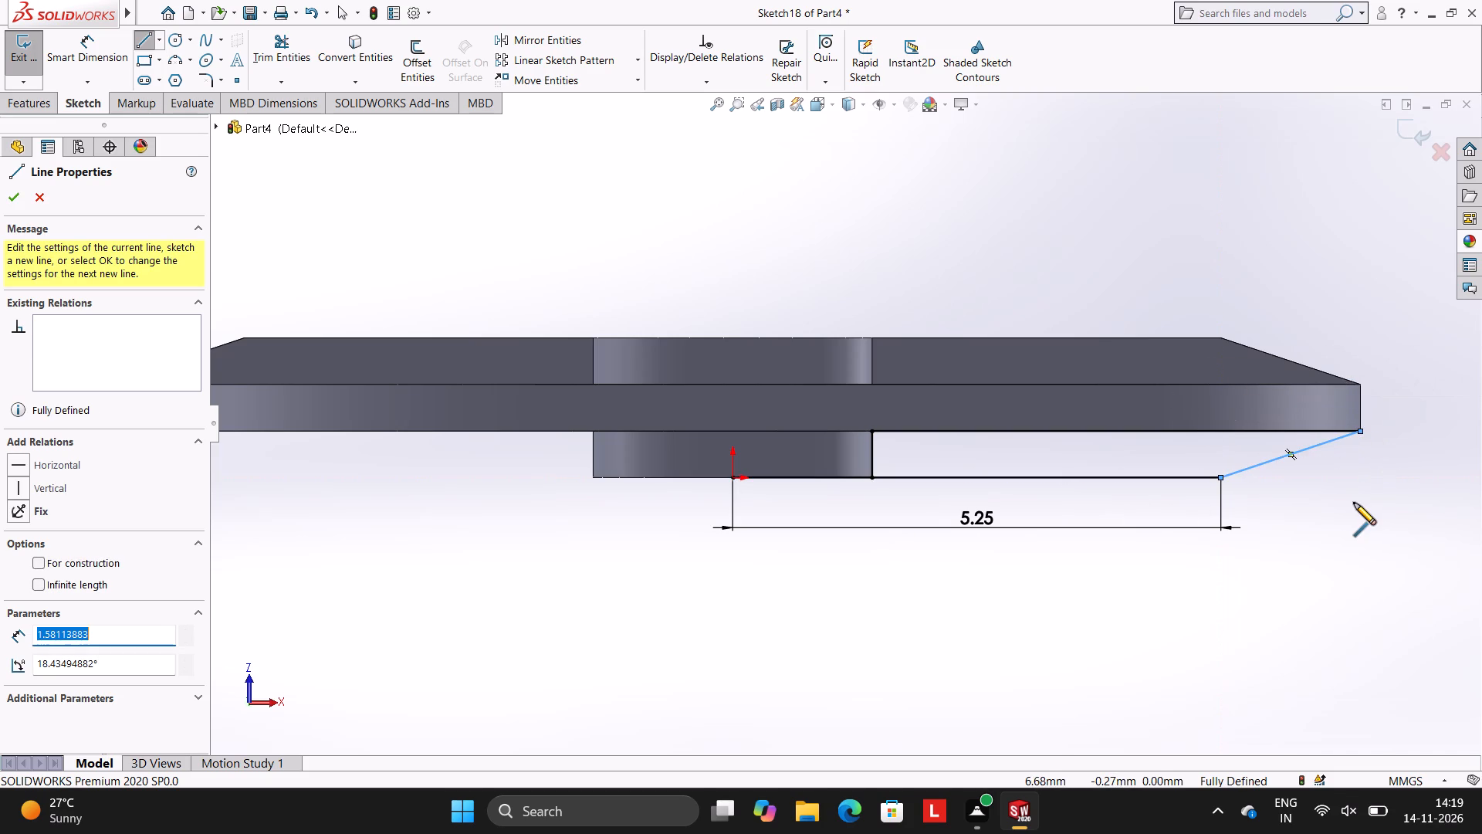
{"action": "key", "text": "Escape"}
{"action": "key", "text": "Escape"}
{"action": "key", "text": "Escape"}
Trim the part of the bottom line that lies inside the boss, accepting deletion of its associated dimension.
{"action": "left_click", "coordinate": [267, 49]}
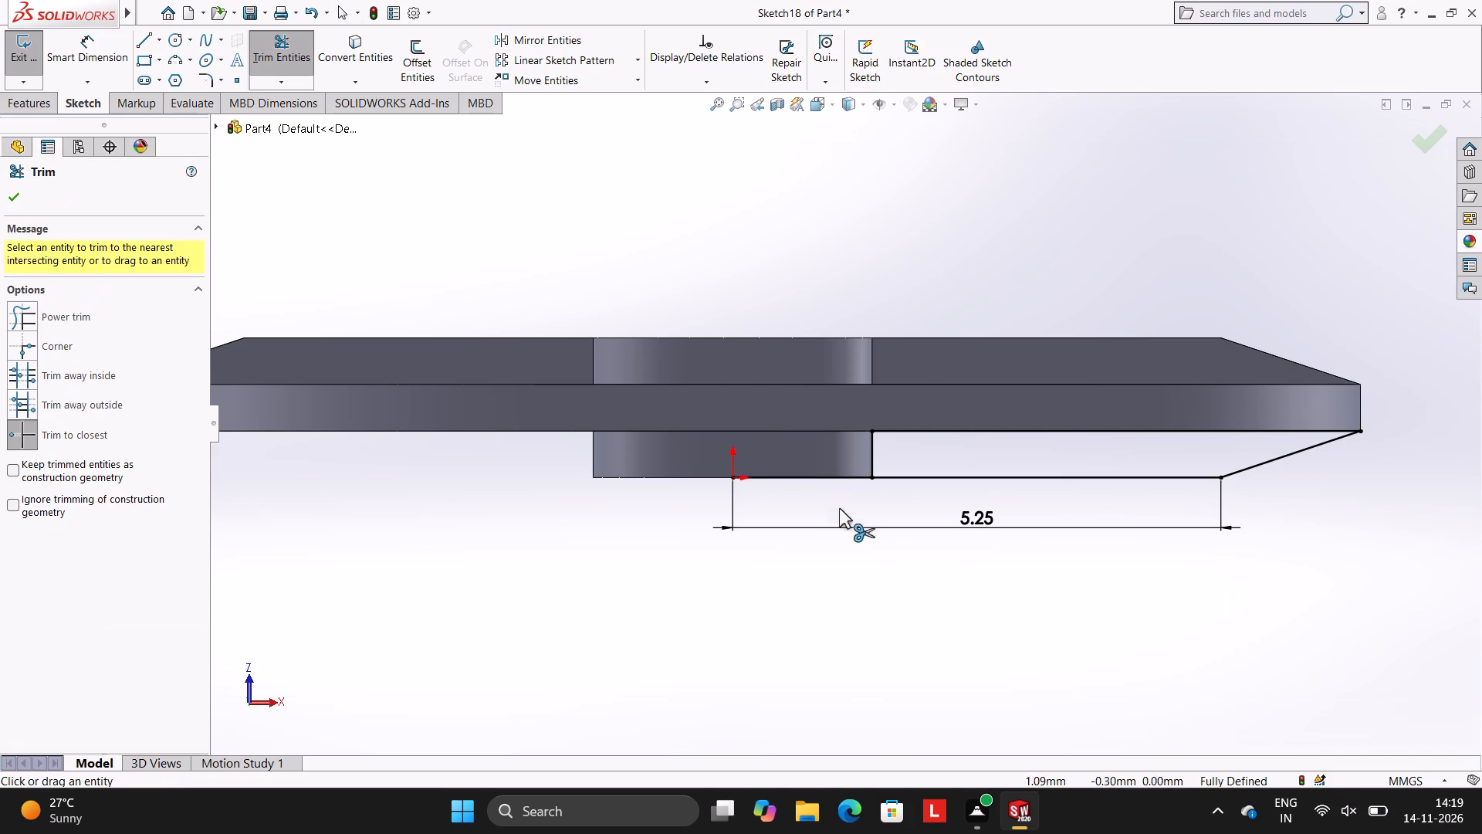
{"action": "left_click", "coordinate": [809, 480]}
{"action": "left_click", "coordinate": [800, 409]}
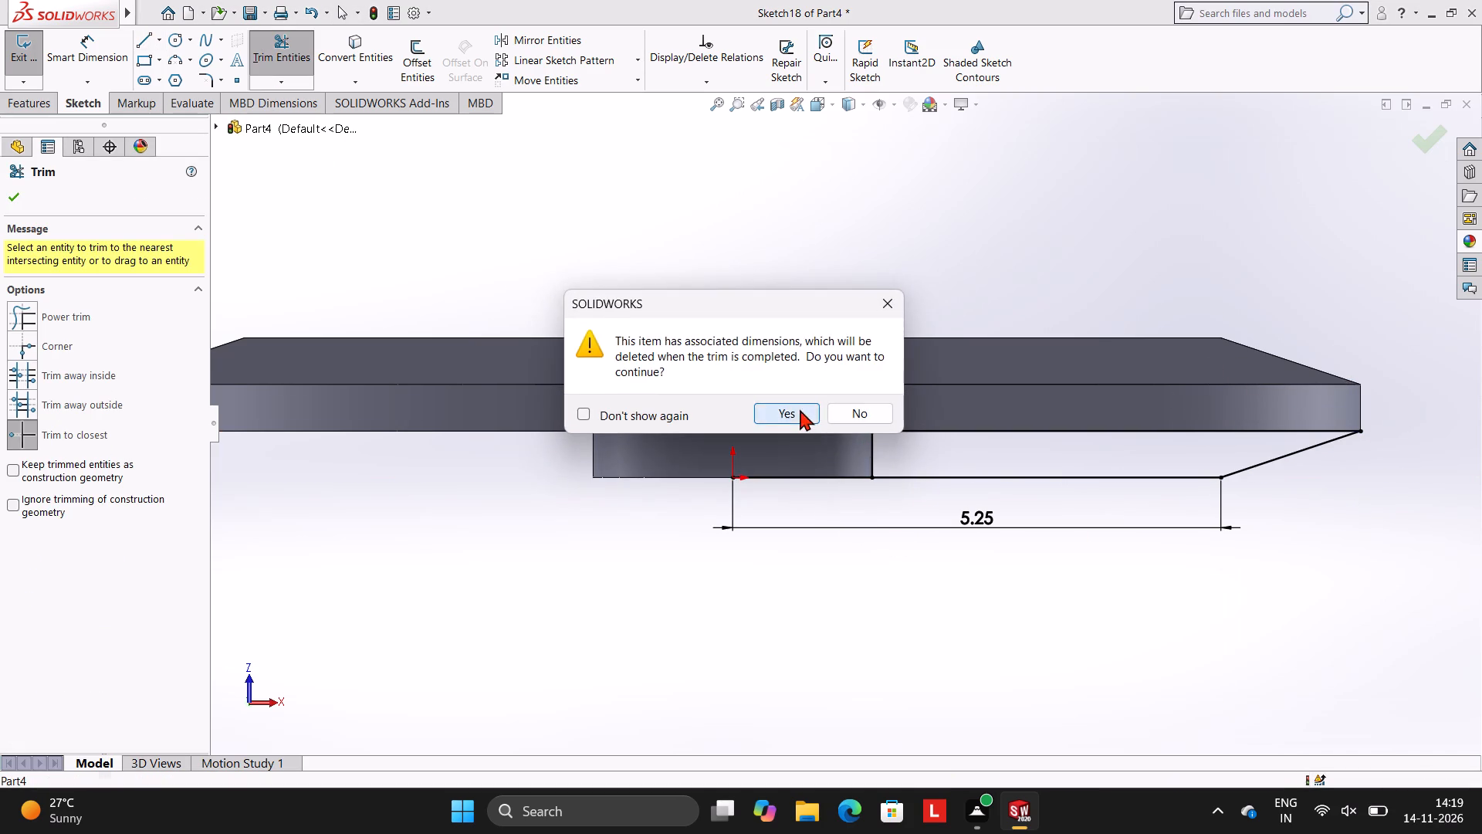
Dimension the horizontal span of the sloped line beneath the rim.
{"action": "left_click", "coordinate": [60, 64]}
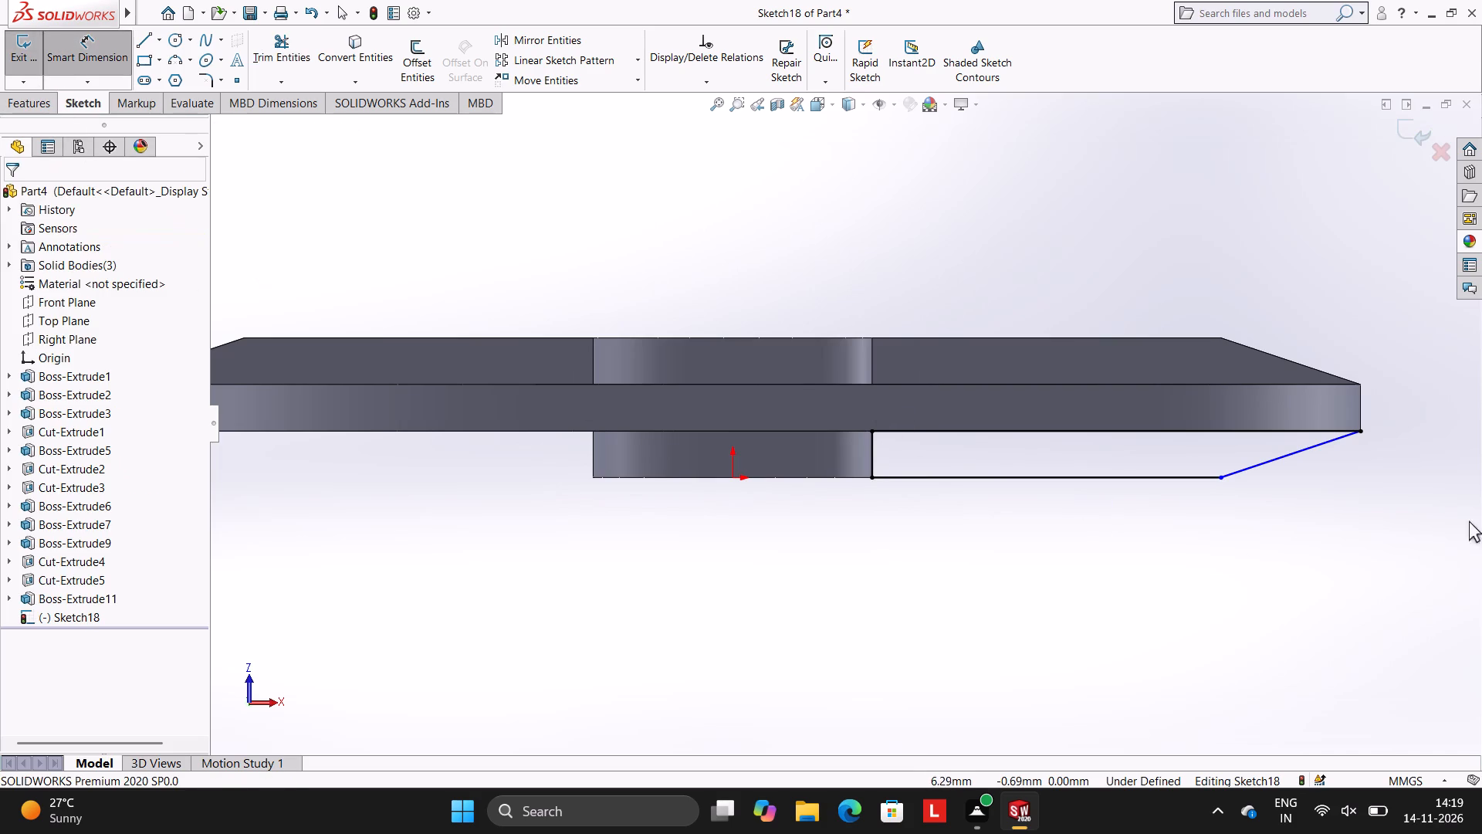
{"action": "left_click", "coordinate": [1315, 446]}
{"action": "left_click", "coordinate": [1284, 544]}
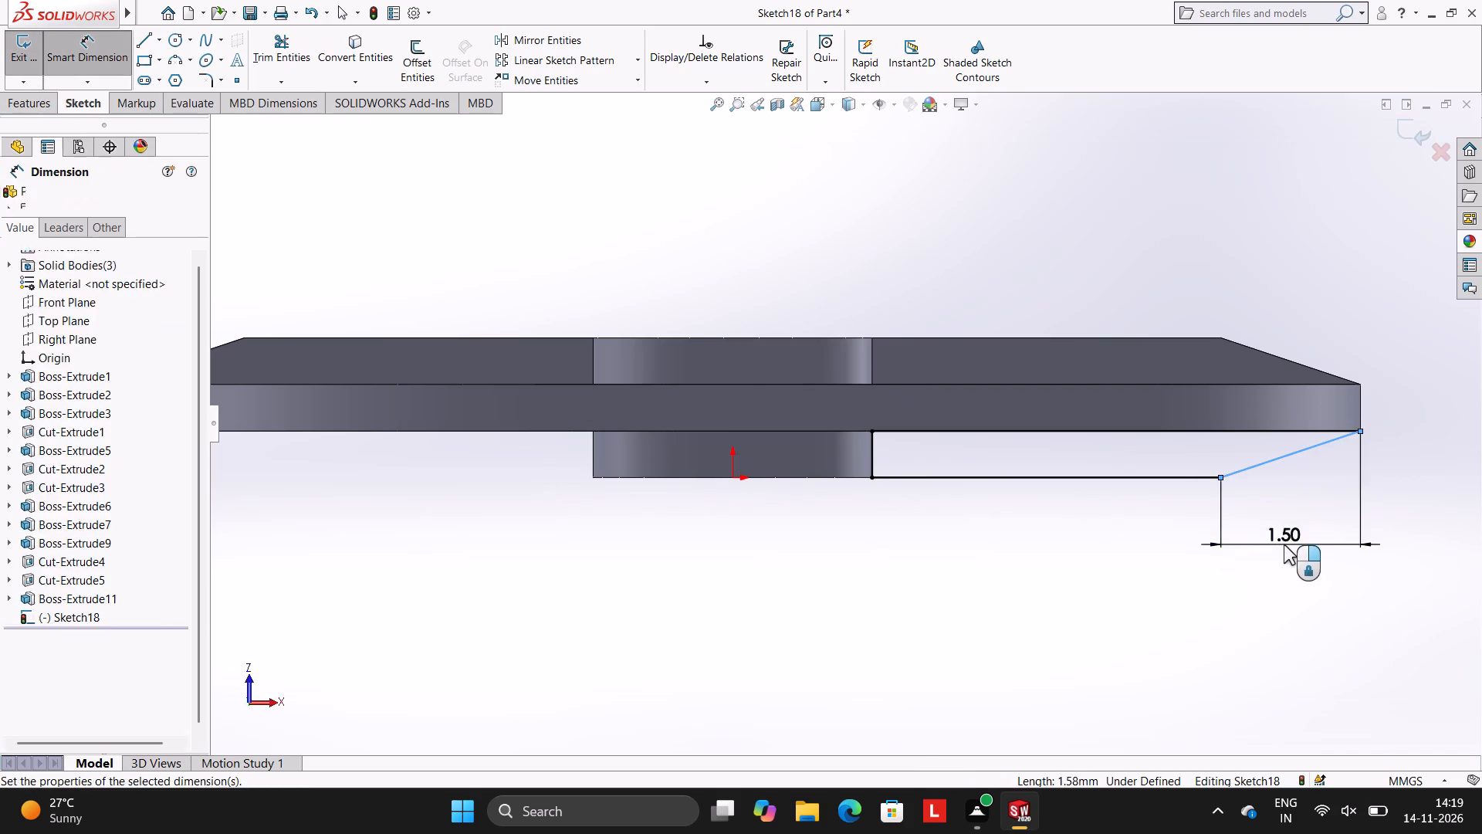
{"action": "left_click", "coordinate": [1219, 517]}
{"action": "left_click", "coordinate": [1169, 508]}
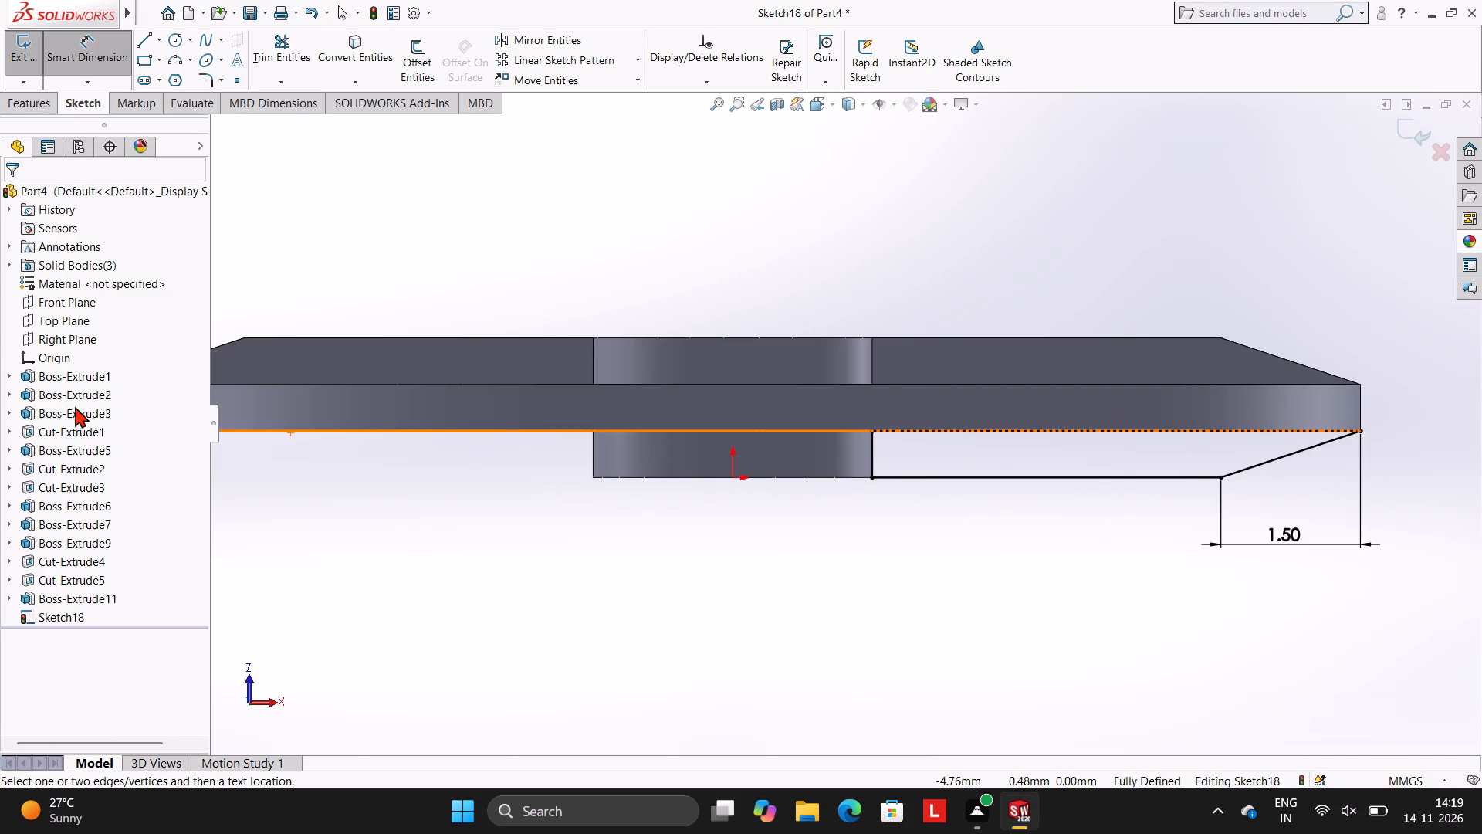
Extrude the rib profile beneath the arm 1.50 mm blind in the reversed direction, with Merge result turned off.
{"action": "left_click", "coordinate": [41, 105]}
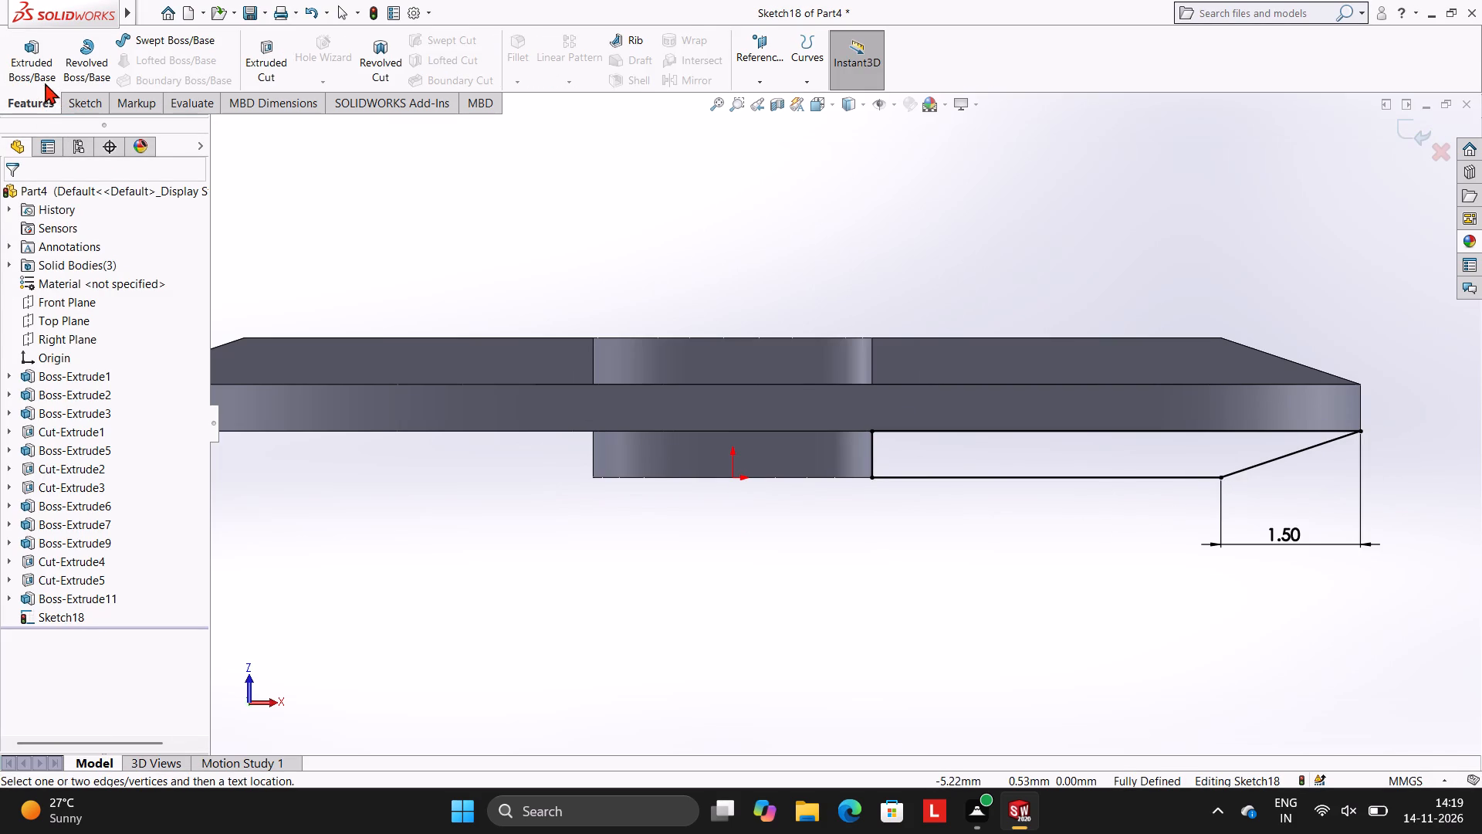
{"action": "left_click", "coordinate": [36, 70]}
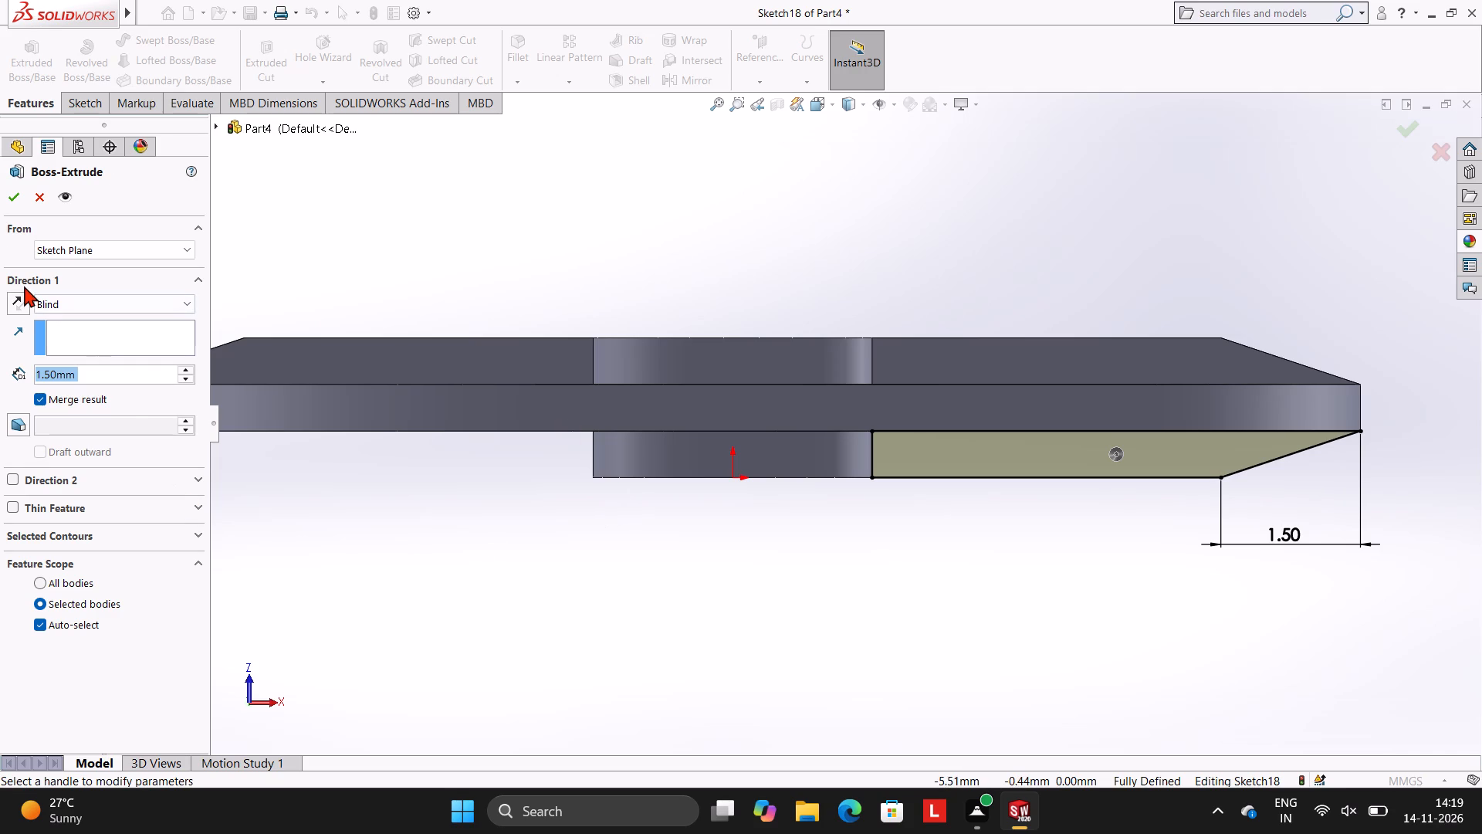
{"action": "left_click", "coordinate": [18, 303]}
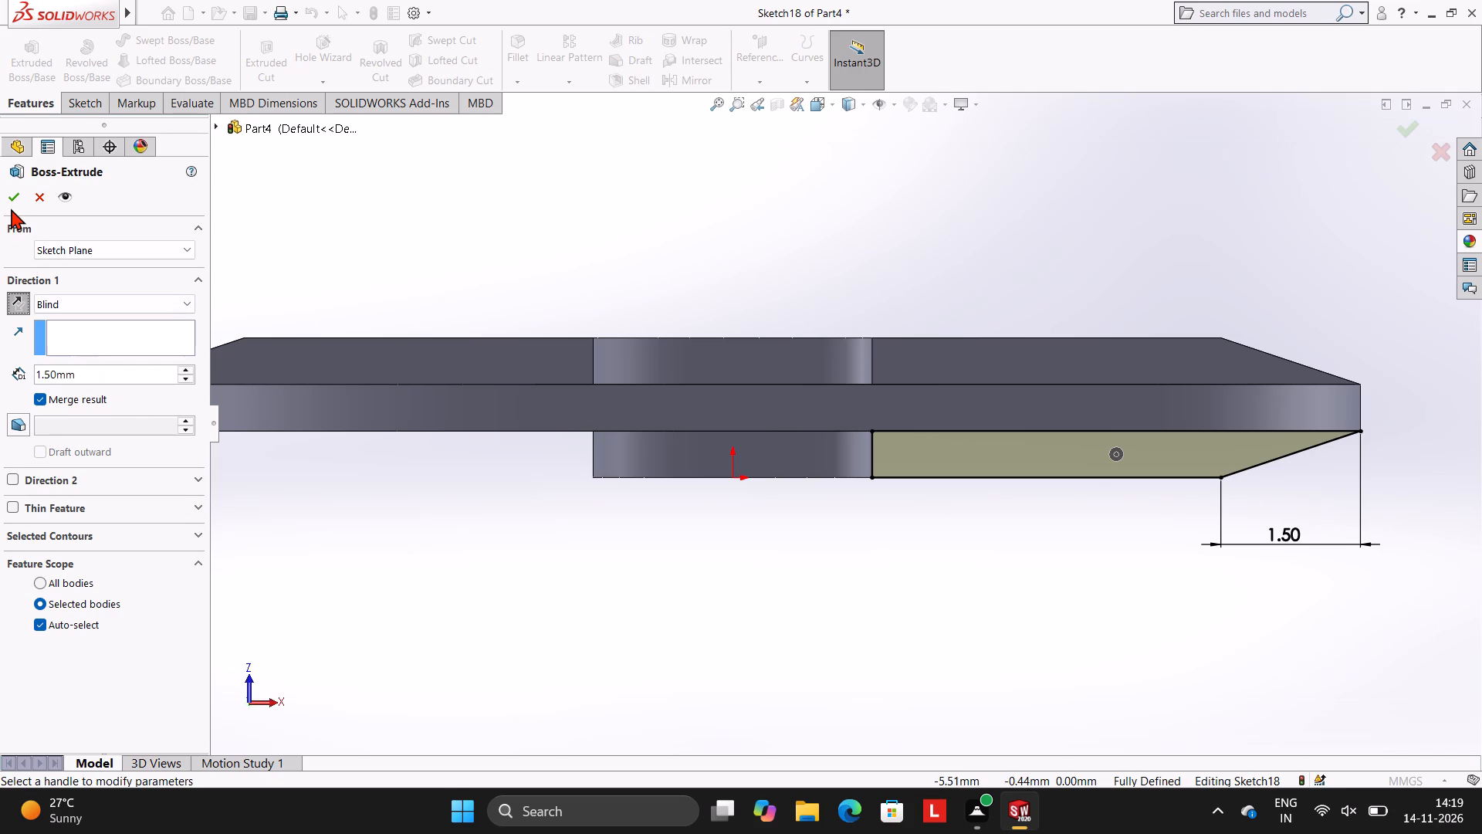
{"action": "left_click", "coordinate": [11, 203]}
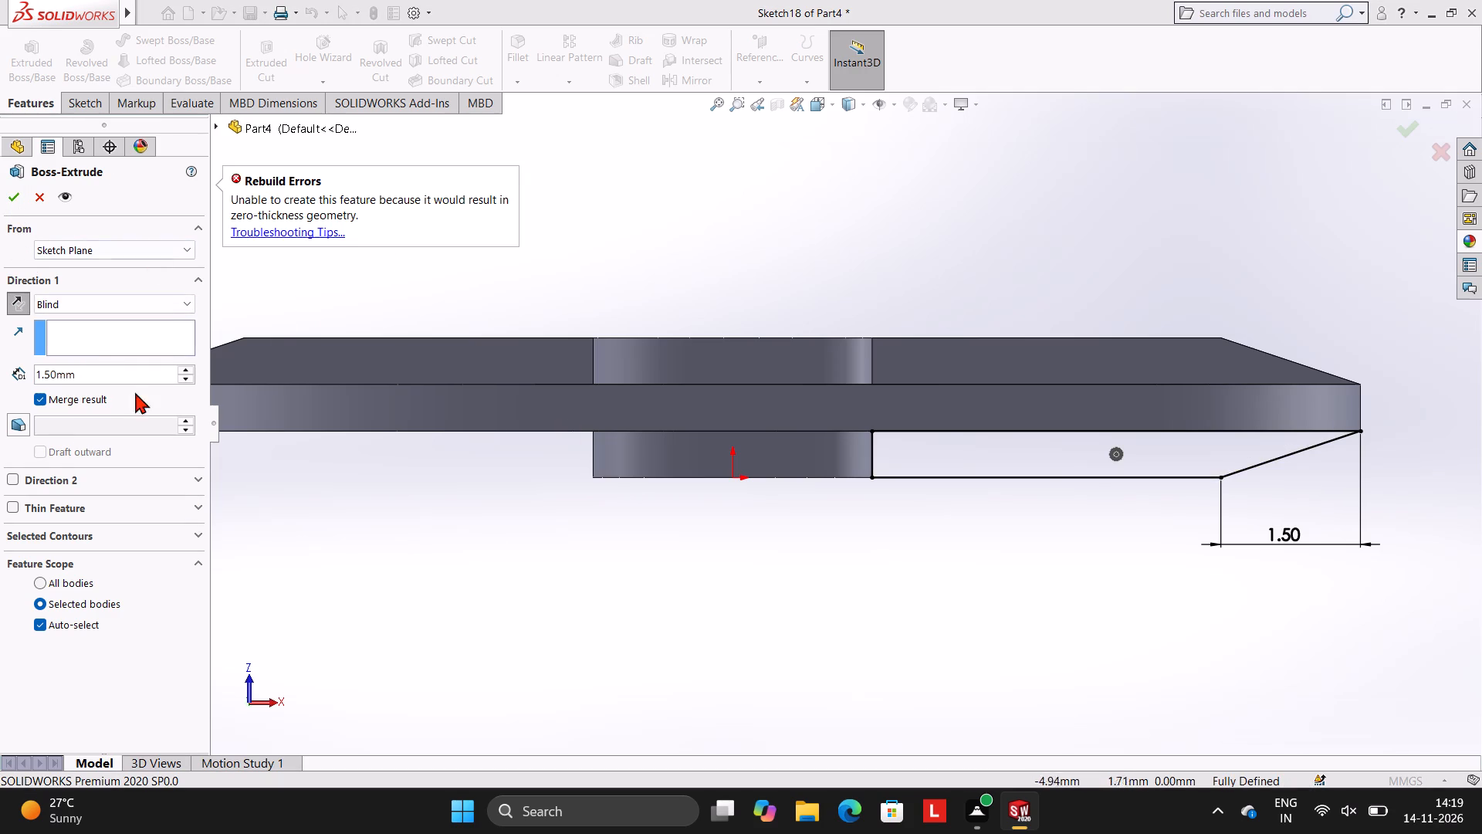
{"action": "left_click", "coordinate": [32, 395]}
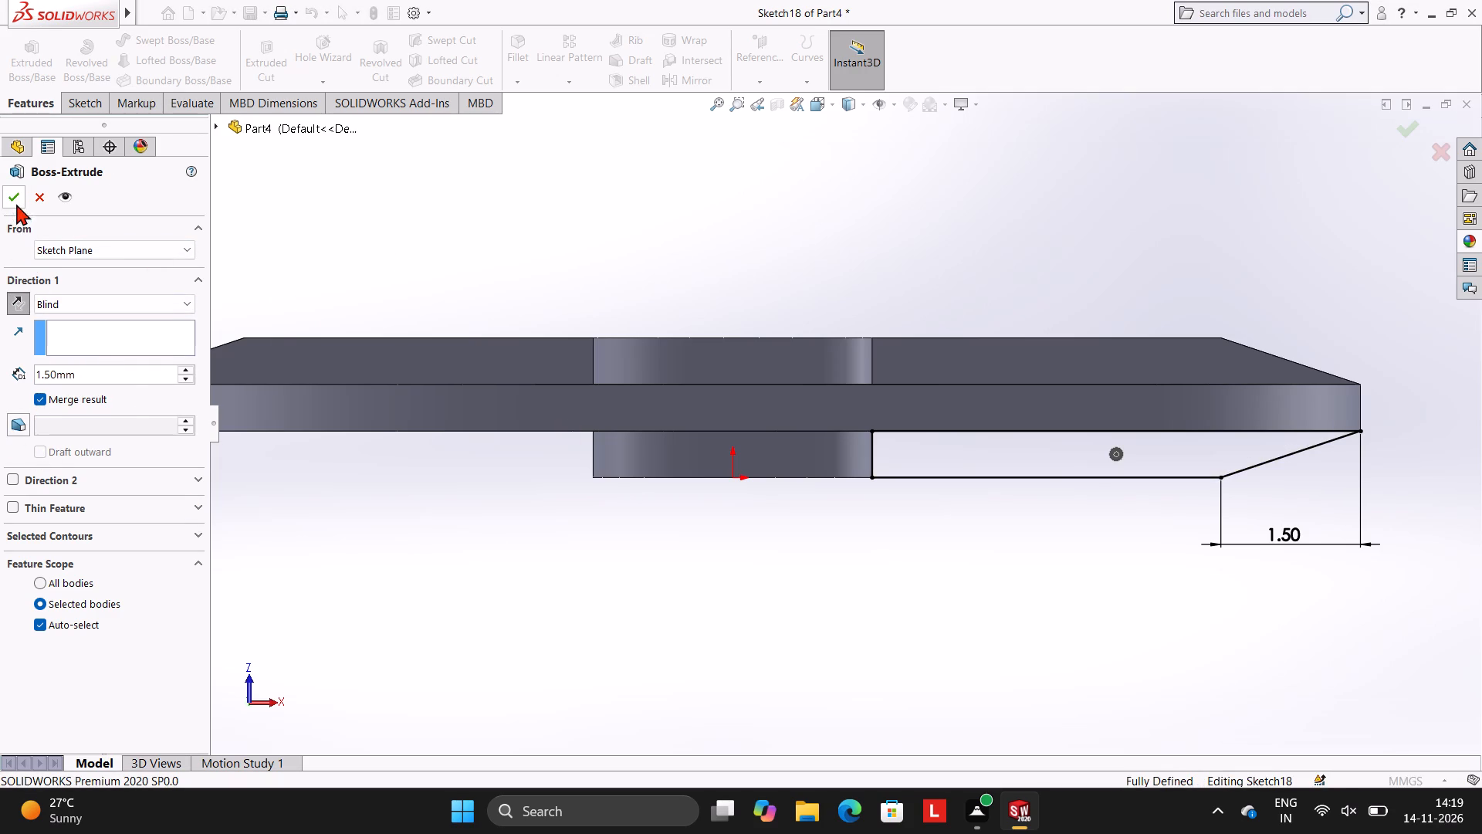
{"action": "left_click", "coordinate": [68, 409]}
{"action": "left_click", "coordinate": [68, 402]}
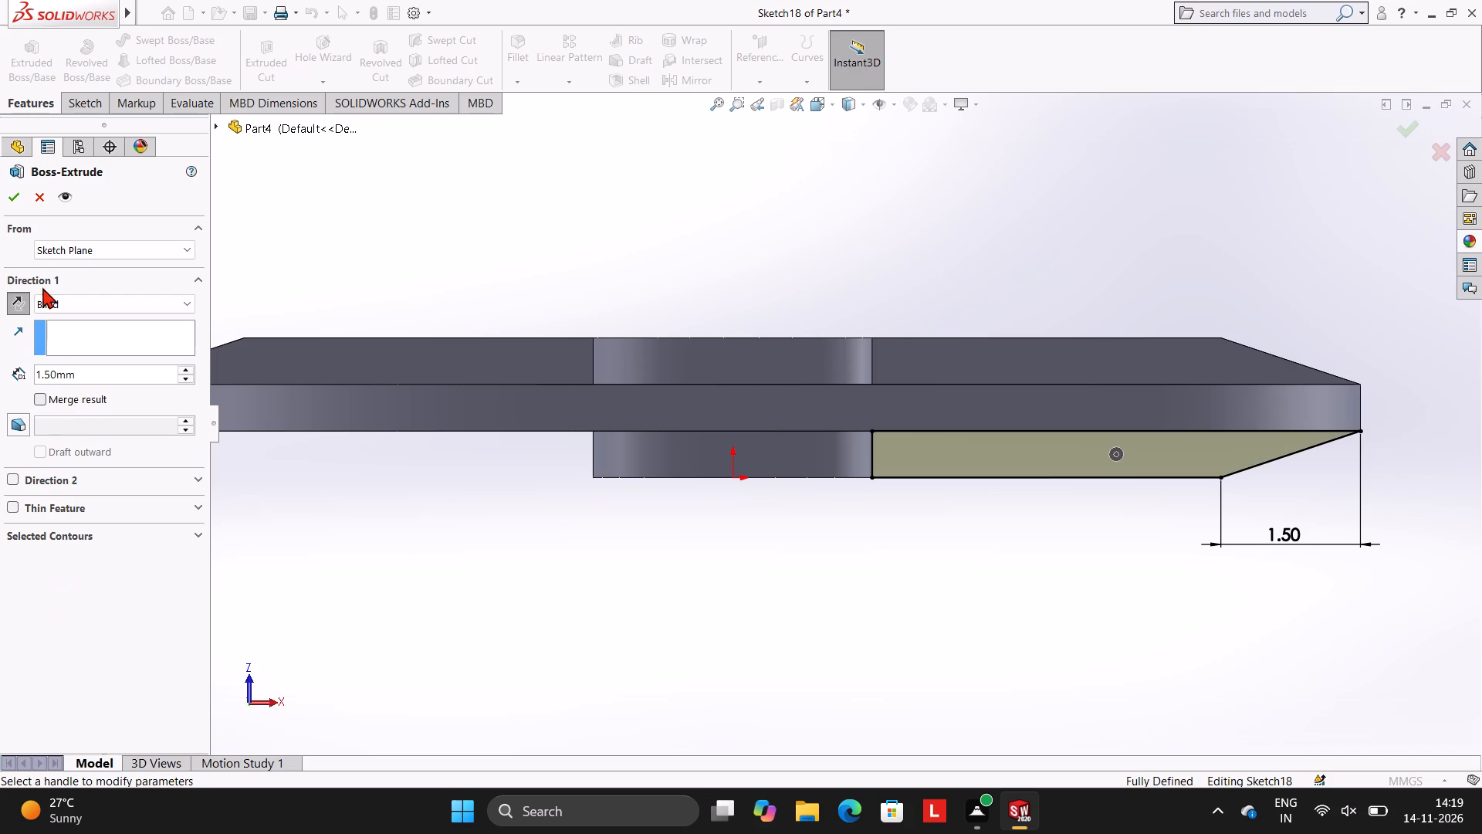
{"action": "left_click", "coordinate": [14, 196]}
{"action": "left_click", "coordinate": [497, 201]}
Start a sketch on the side face of the opposite arm and view it face-on.
{"action": "middle_click_drag", "start_coordinate": [1097, 366], "coordinate": [1074, 432]}
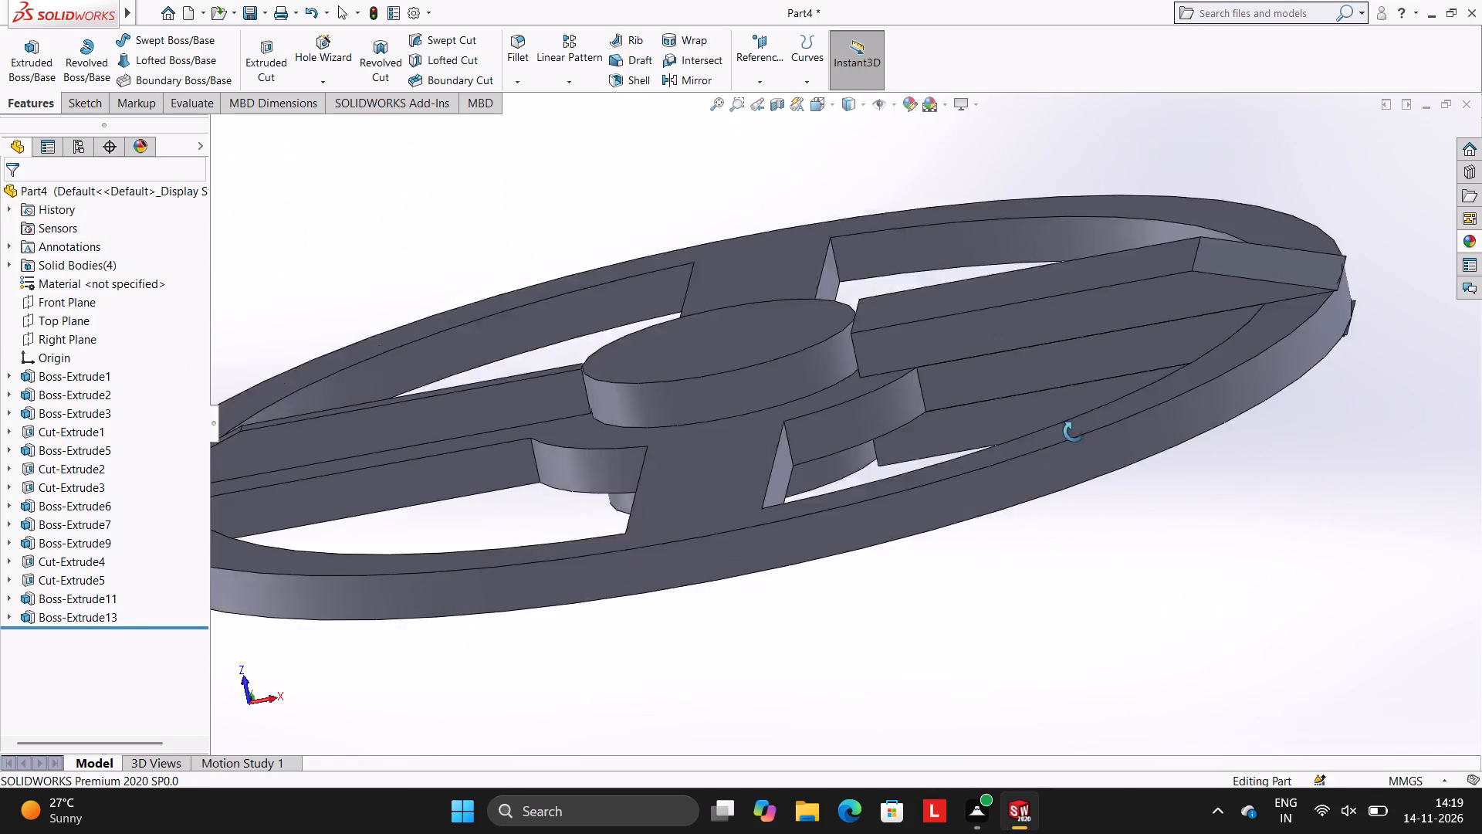
{"action": "middle_click_drag", "start_coordinate": [1074, 432], "coordinate": [1249, 410]}
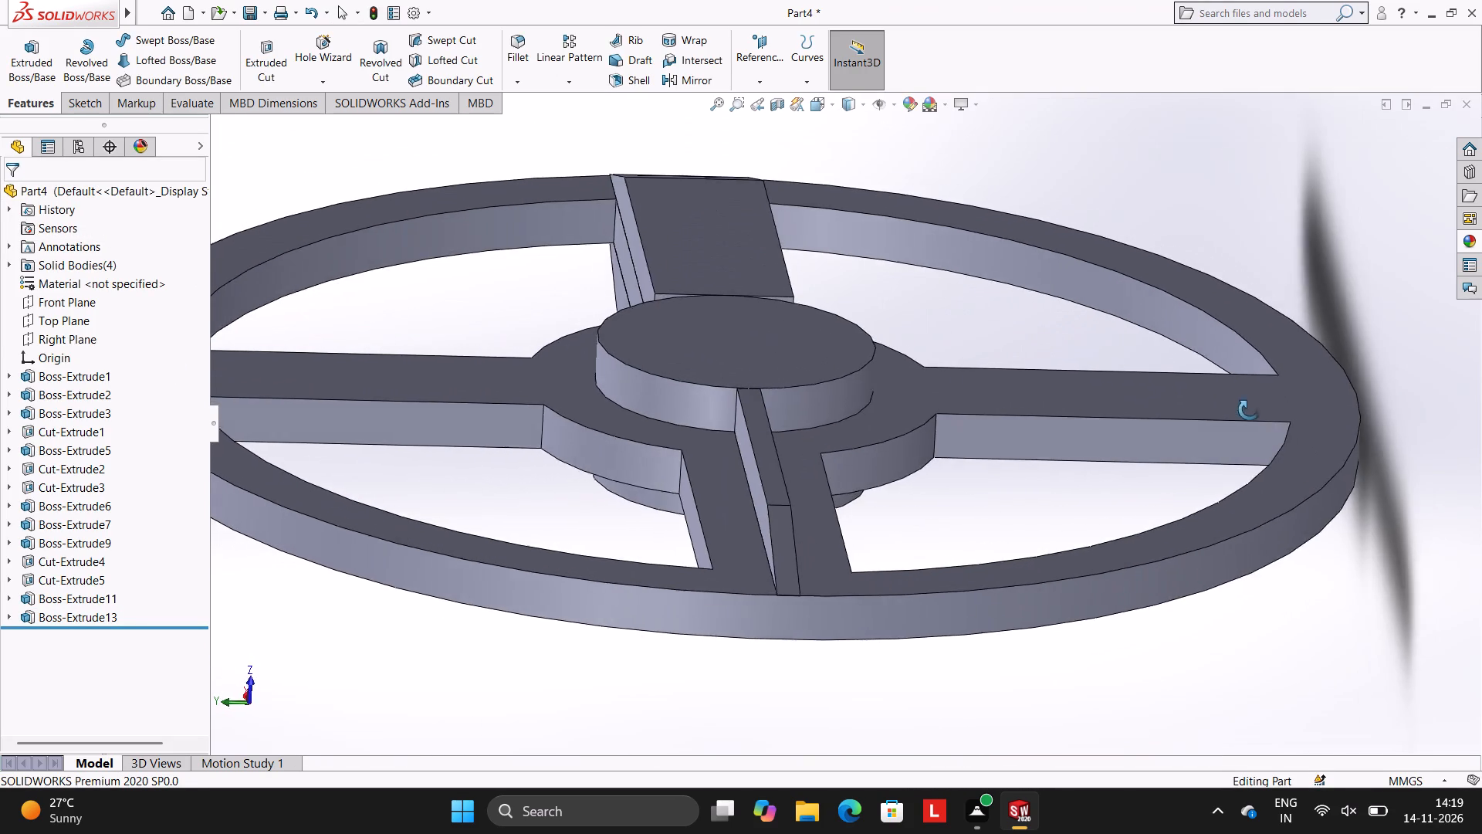
{"action": "middle_click_drag", "start_coordinate": [1249, 410], "coordinate": [1104, 364]}
{"action": "scroll", "coordinate": [1230, 407], "scroll_direction": "down", "scroll_amount": 1}
{"action": "middle_click_drag", "start_coordinate": [1097, 320], "coordinate": [1177, 354]}
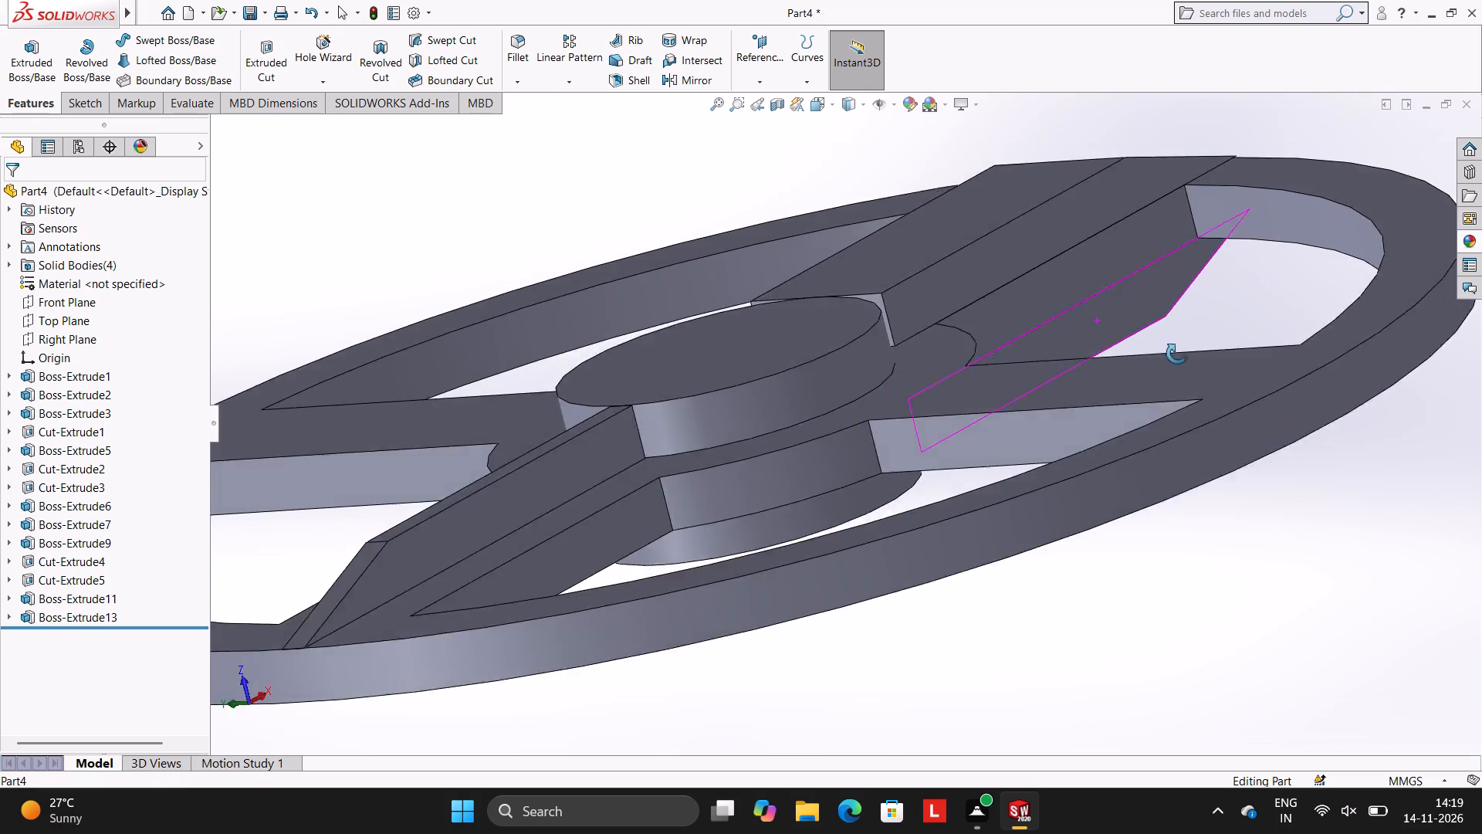
{"action": "middle_click_drag", "start_coordinate": [1177, 354], "coordinate": [1189, 359]}
{"action": "left_click", "coordinate": [694, 552]}
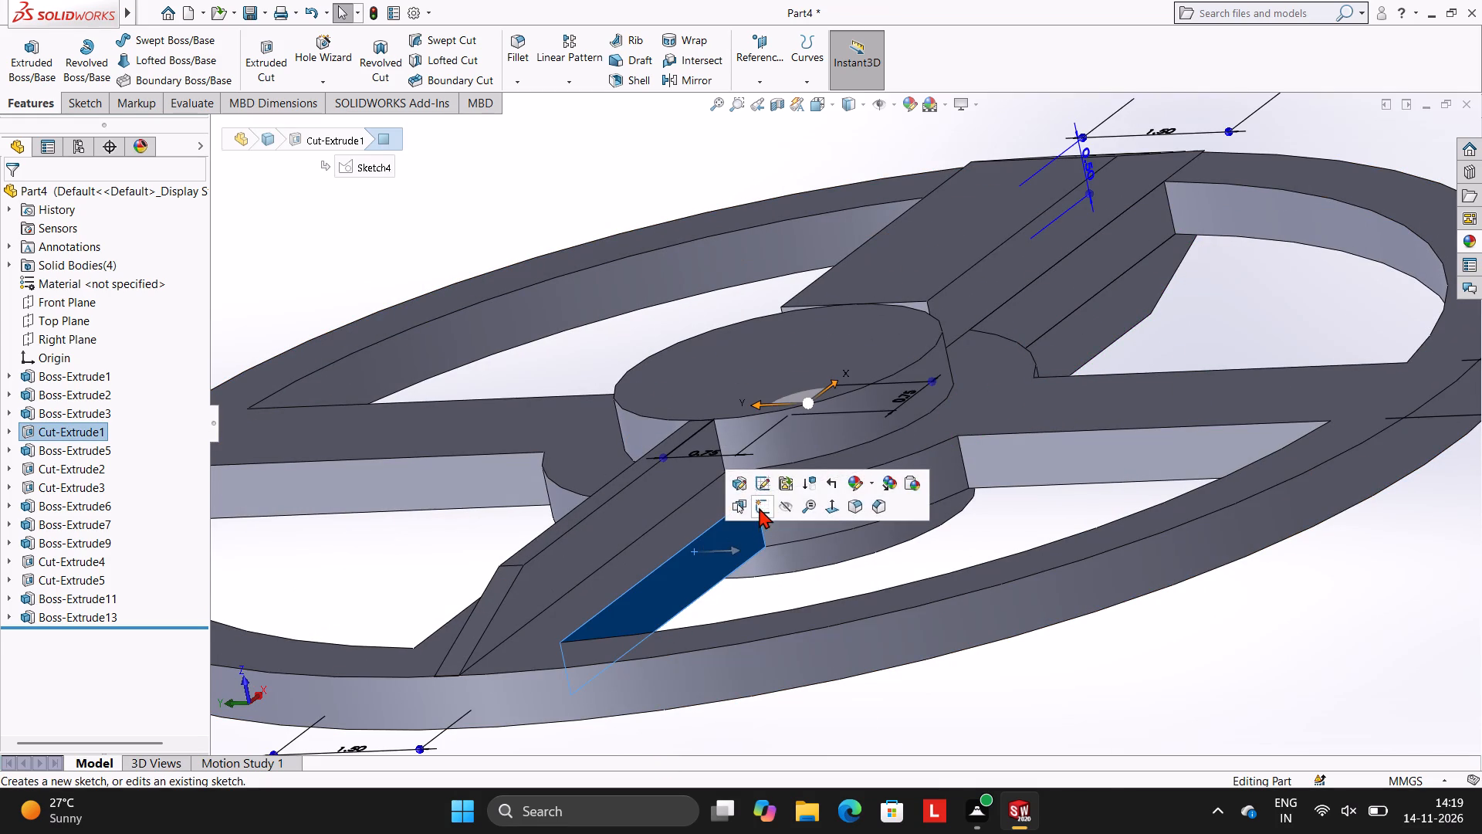
{"action": "left_click", "coordinate": [759, 507]}
{"action": "key", "text": "ctrl+8"}
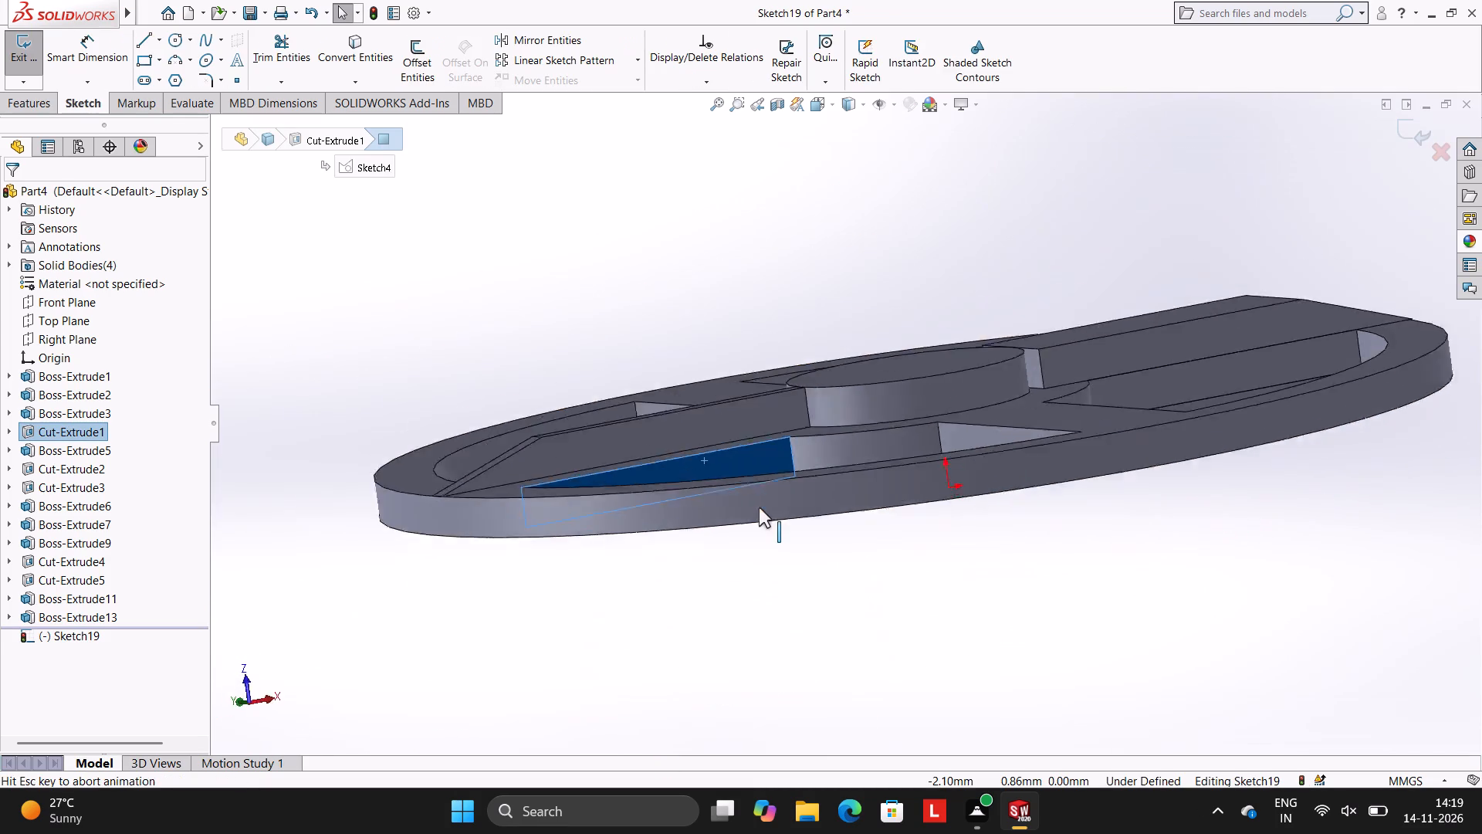
{"action": "key", "text": "Escape"}
{"action": "scroll", "coordinate": [743, 395], "scroll_direction": "down", "scroll_amount": 2}
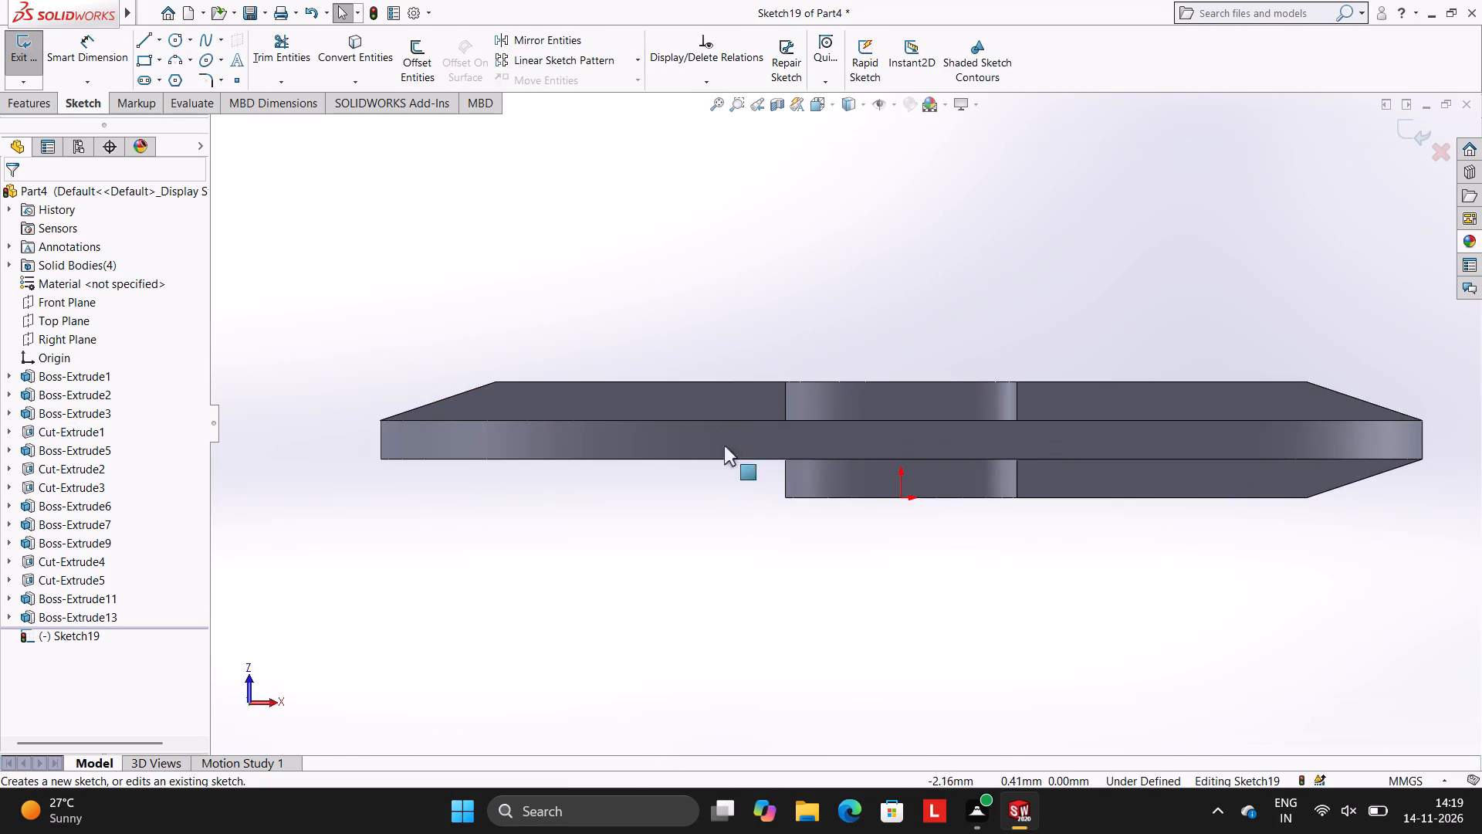
Draw a 5.25 mm horizontal line from the origin along the boss bottom and join its end to the rim's lower corner with a sloped line.
{"action": "left_click", "coordinate": [147, 43]}
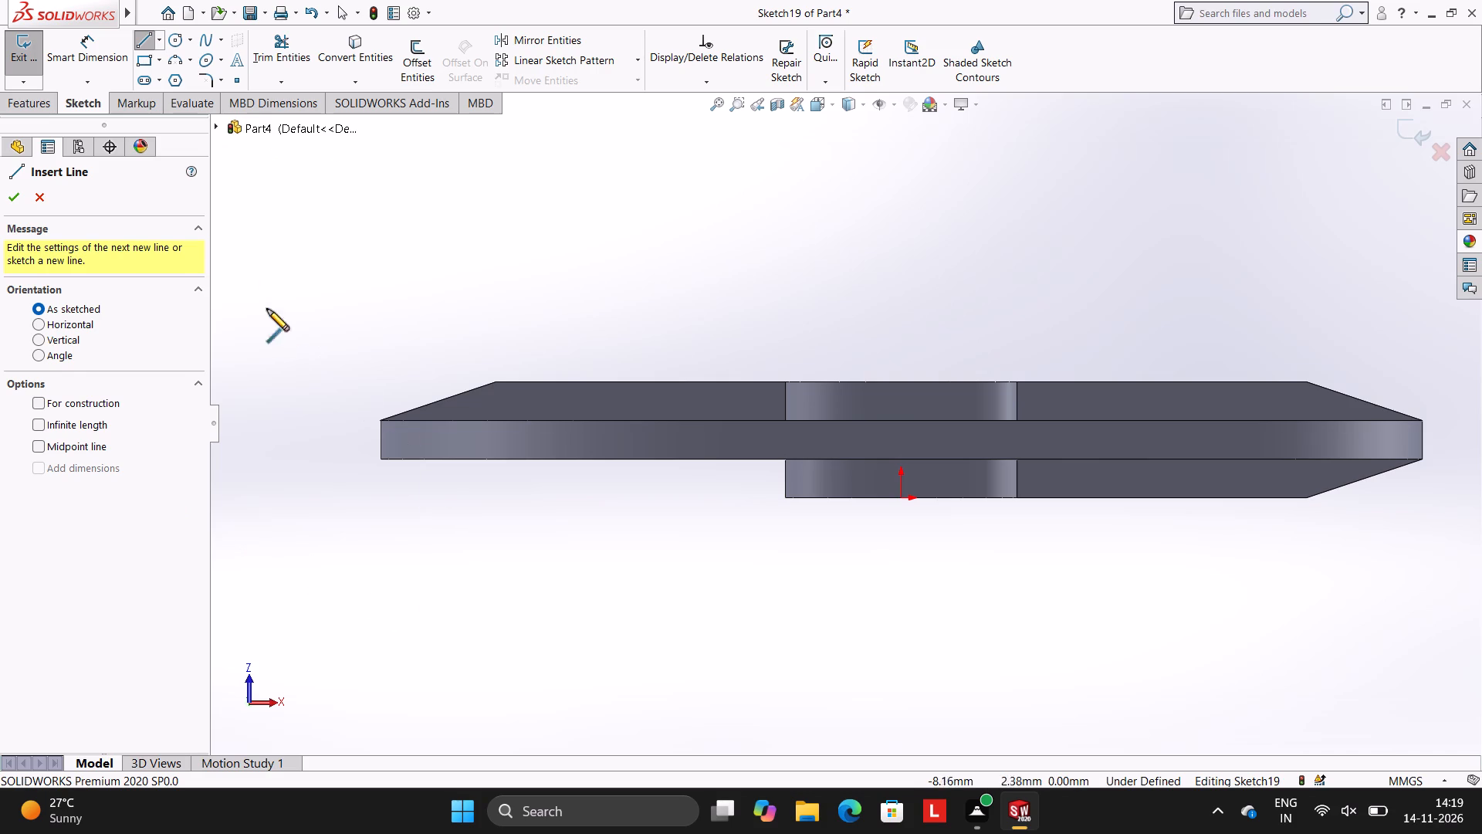
{"action": "left_click", "coordinate": [902, 497]}
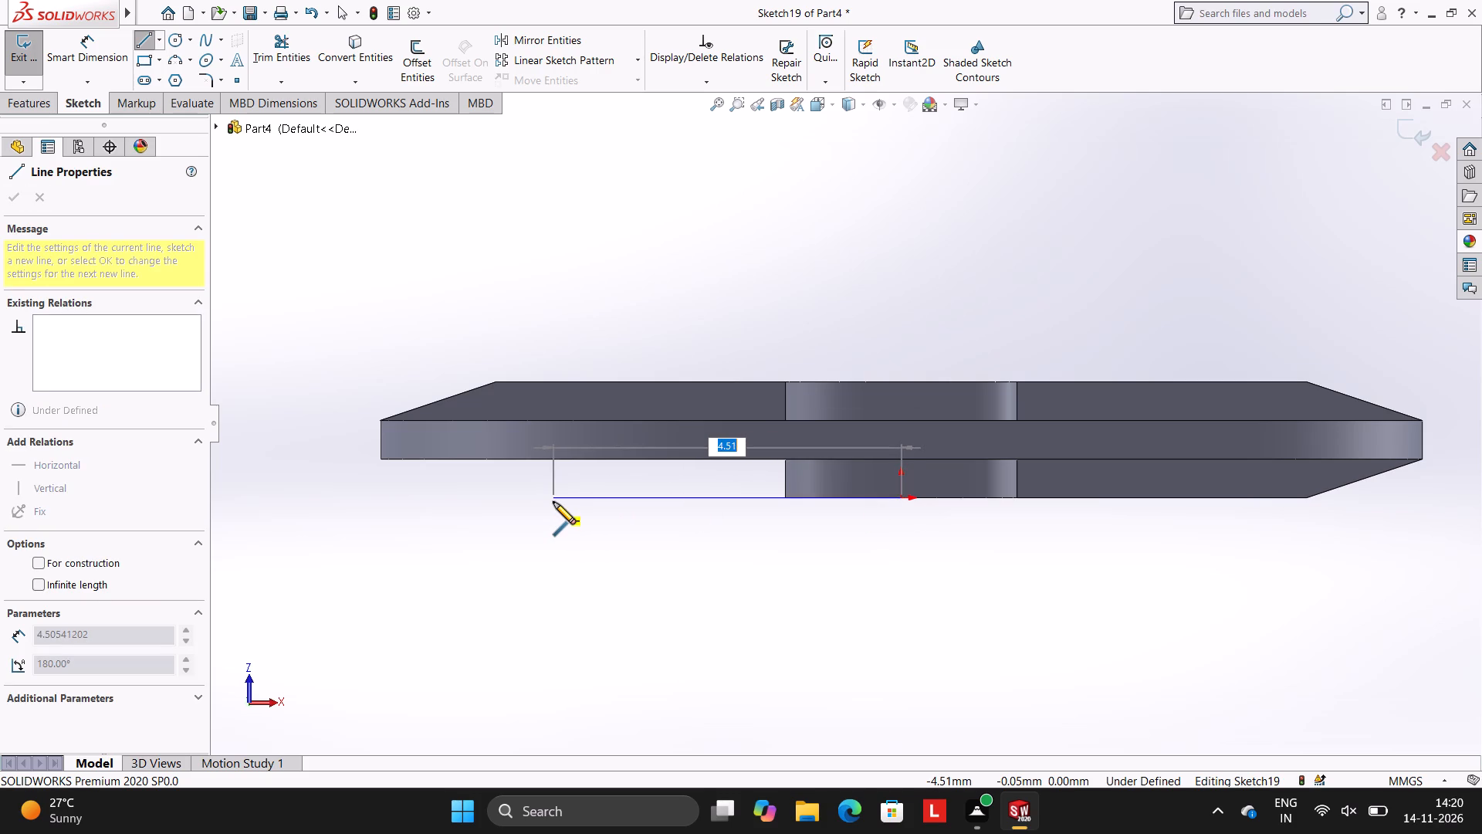
{"action": "type", "text": "5.25"}
{"action": "key", "text": "Return"}
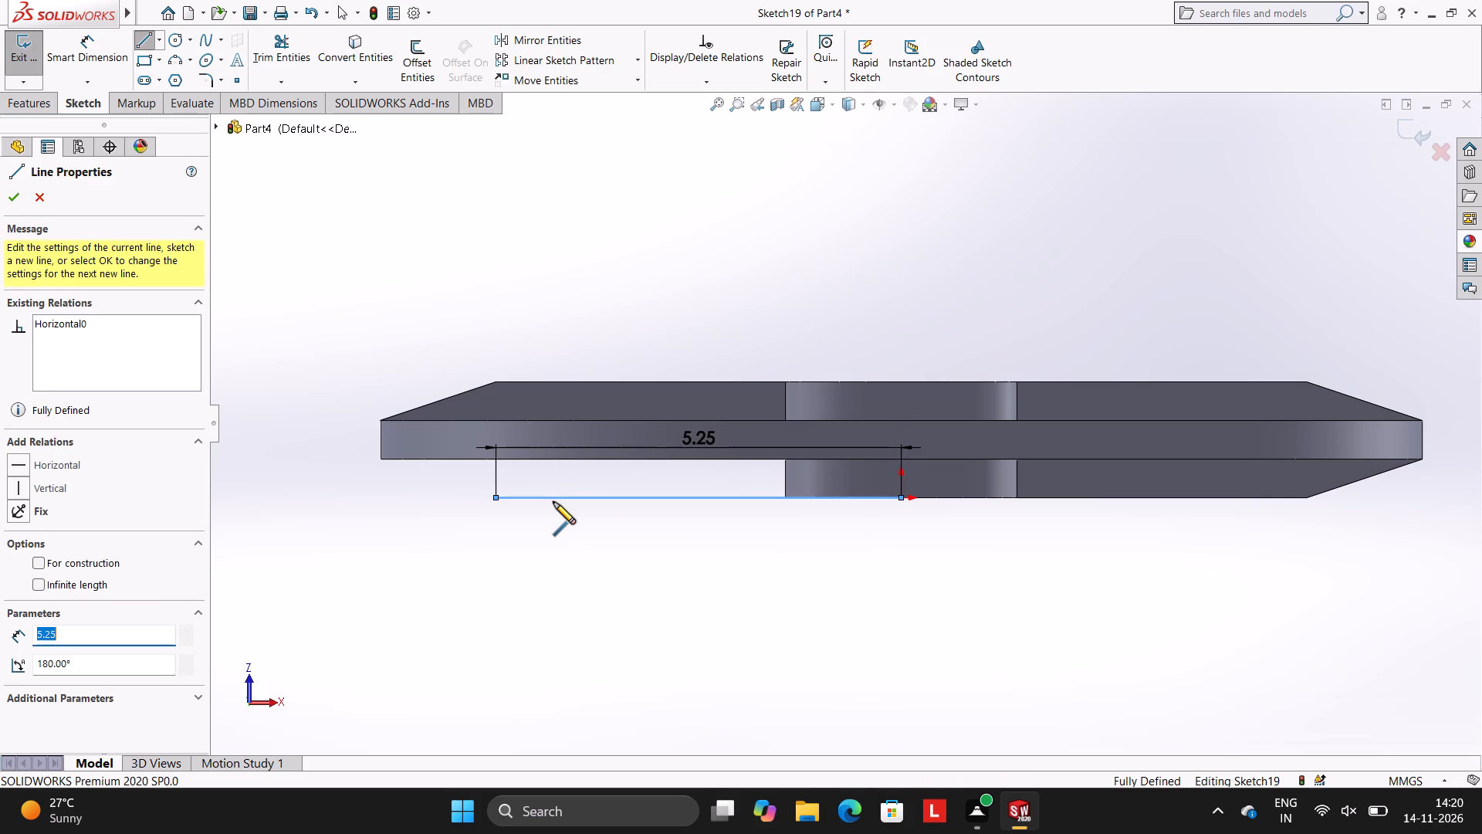
{"action": "key", "text": "Escape"}
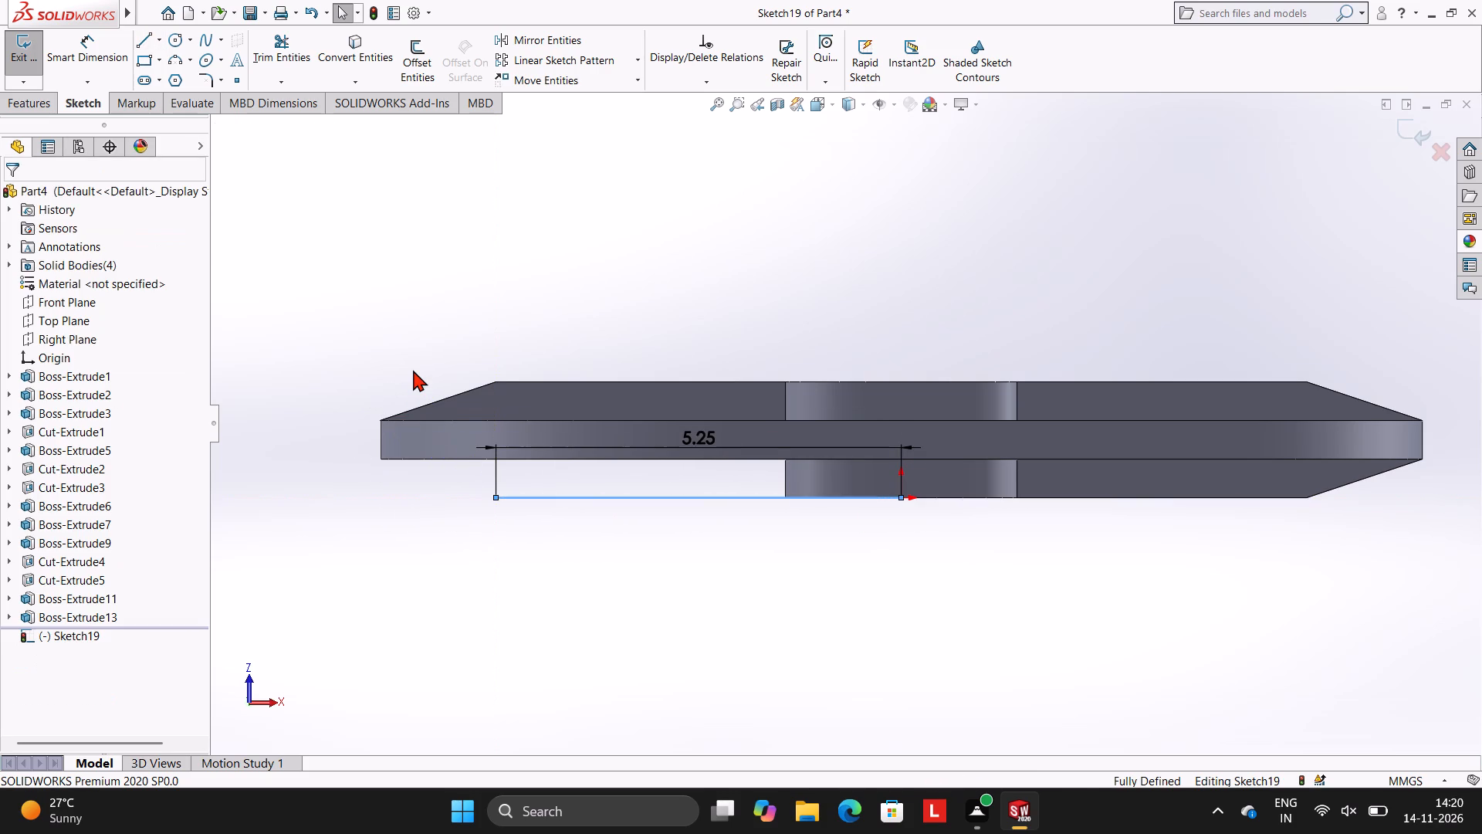
{"action": "left_click", "coordinate": [144, 31]}
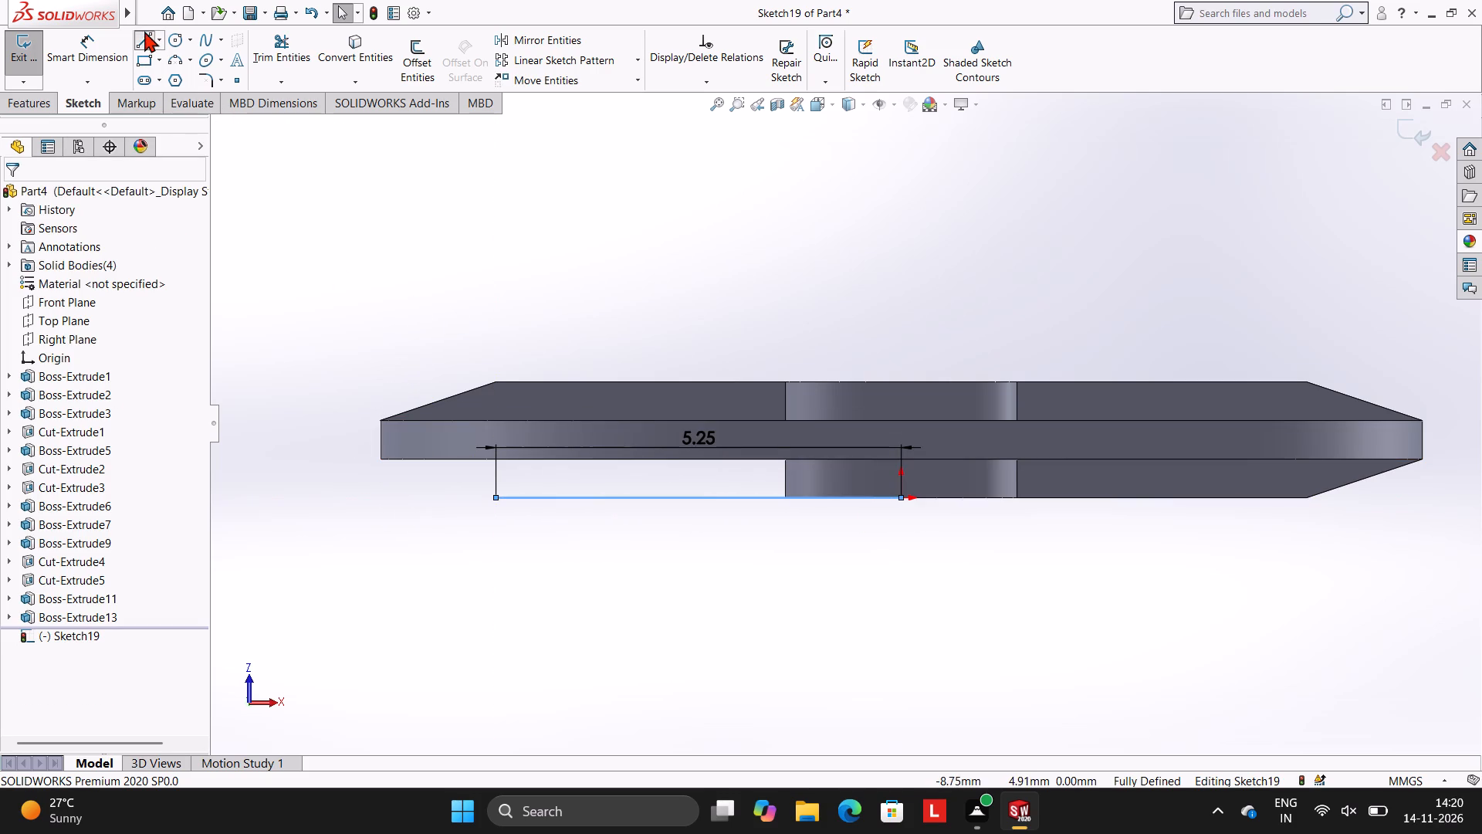
{"action": "left_click", "coordinate": [378, 459]}
{"action": "left_click", "coordinate": [494, 499]}
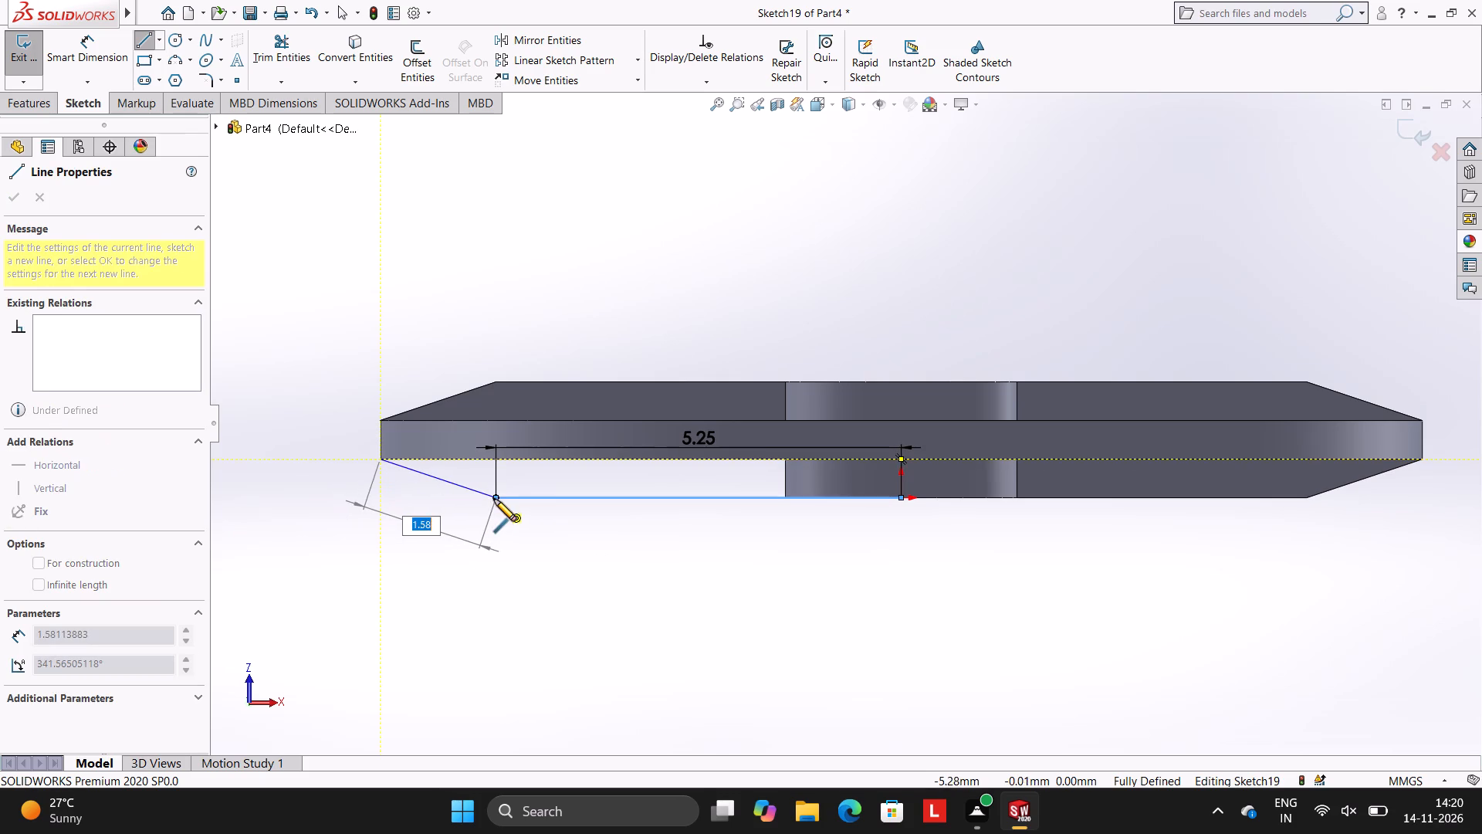
{"action": "key", "text": "Escape"}
{"action": "key", "text": "Escape"}
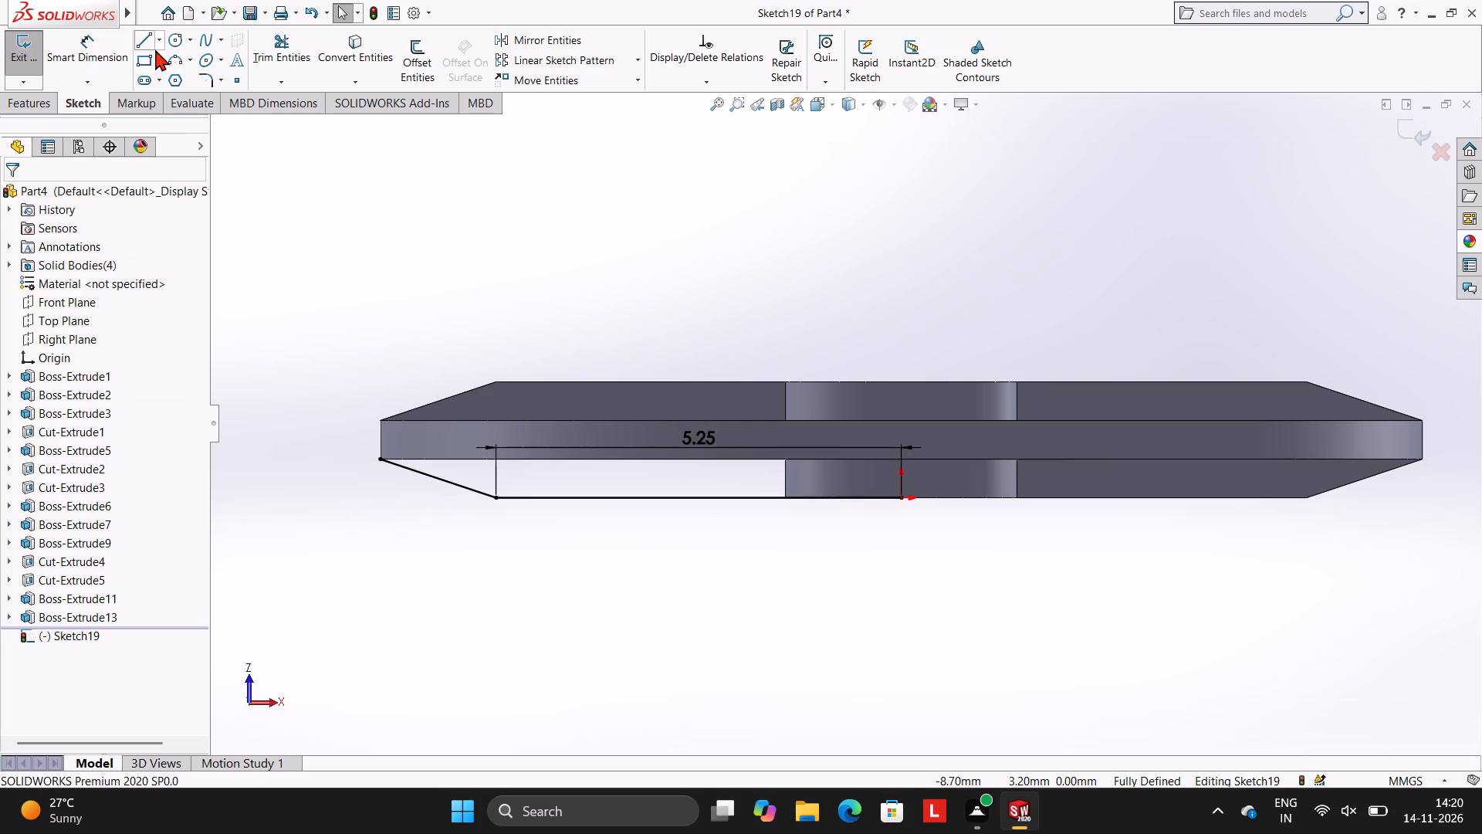
Close the profile with a horizontal line along the rim's underside to the boss and a vertical line down the boss edge.
{"action": "left_click", "coordinate": [139, 41]}
{"action": "left_click", "coordinate": [379, 462]}
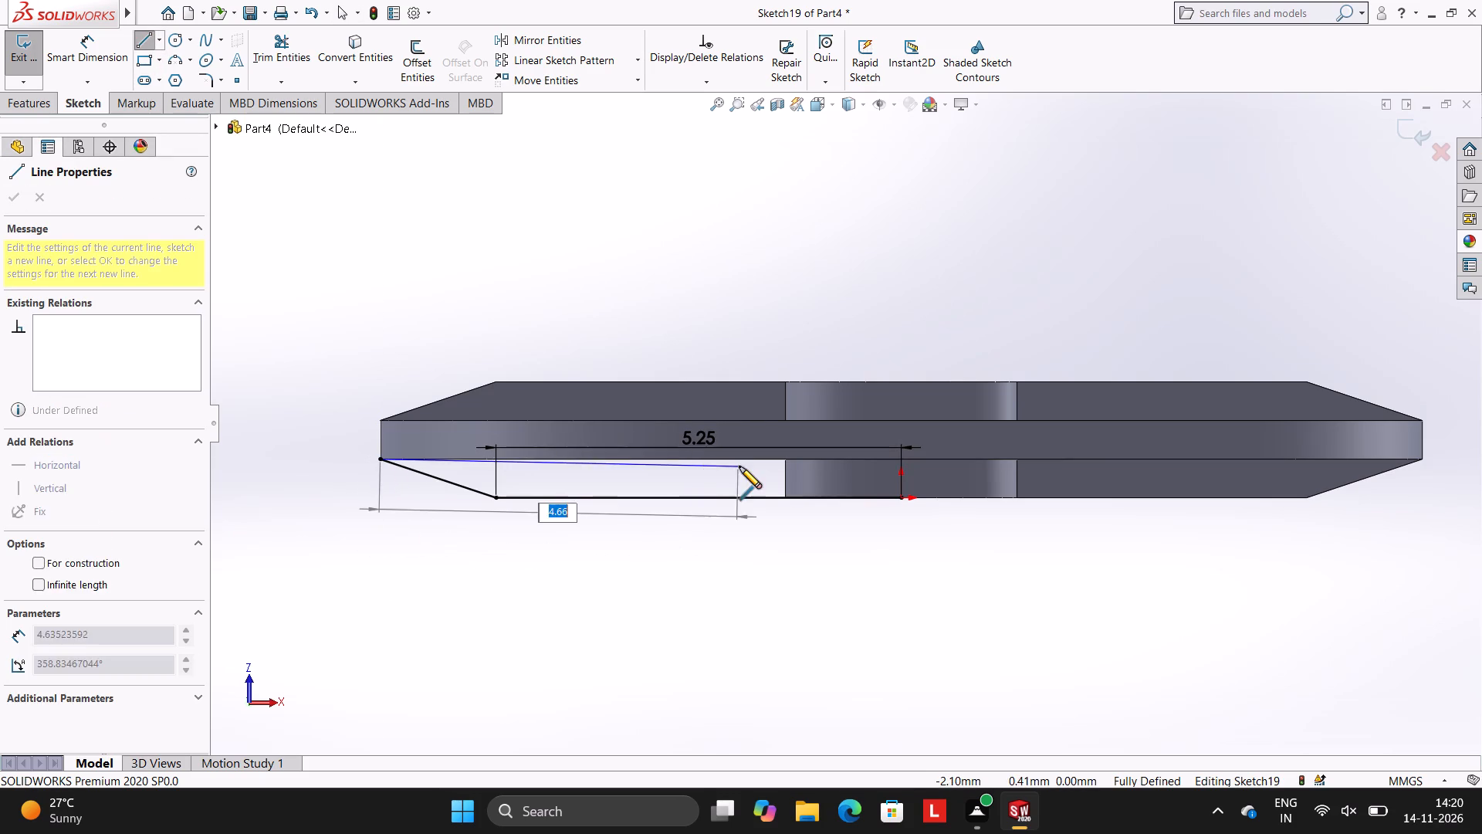
{"action": "left_click", "coordinate": [784, 458]}
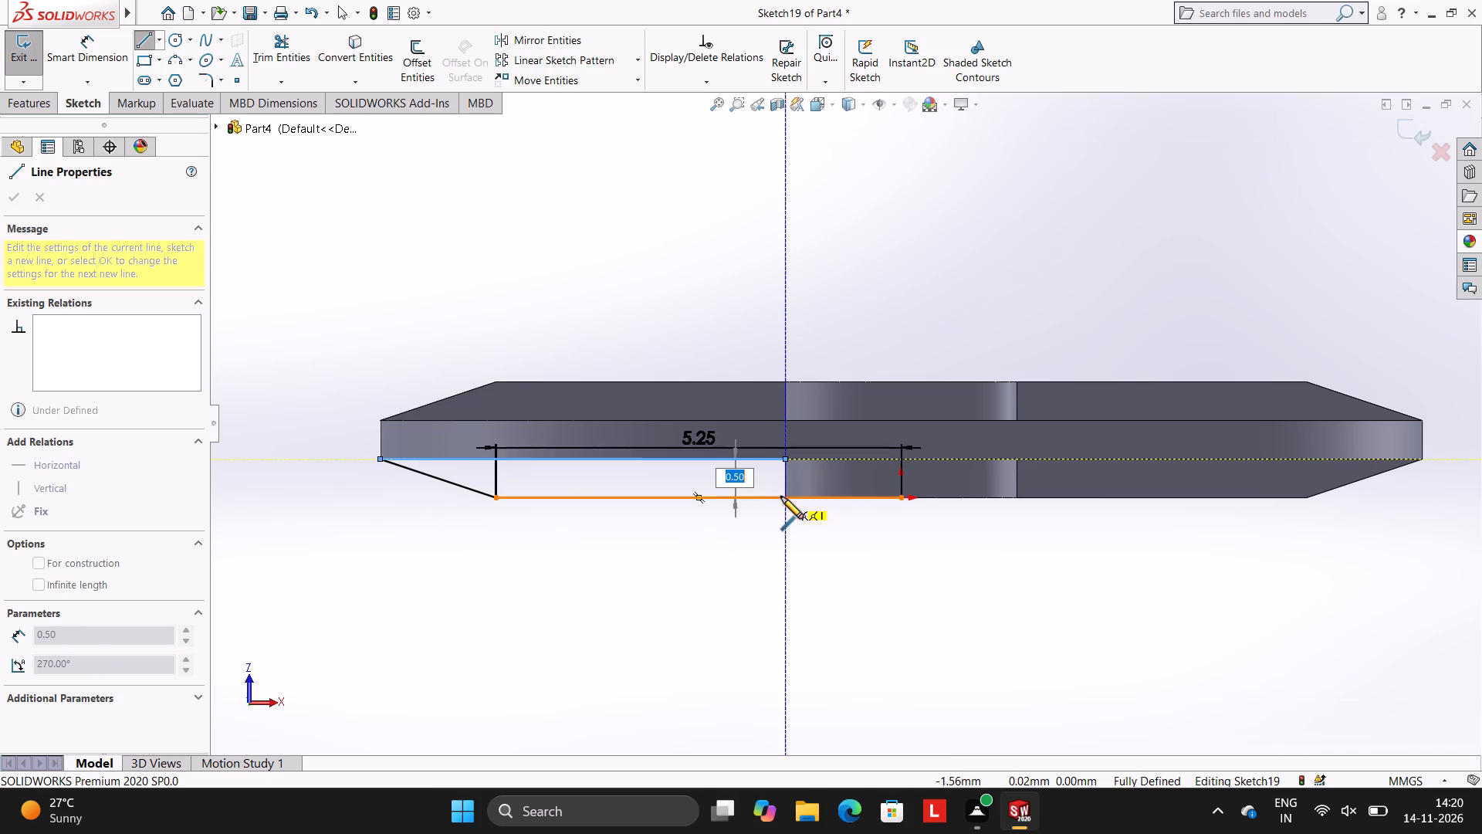
{"action": "left_click", "coordinate": [787, 500]}
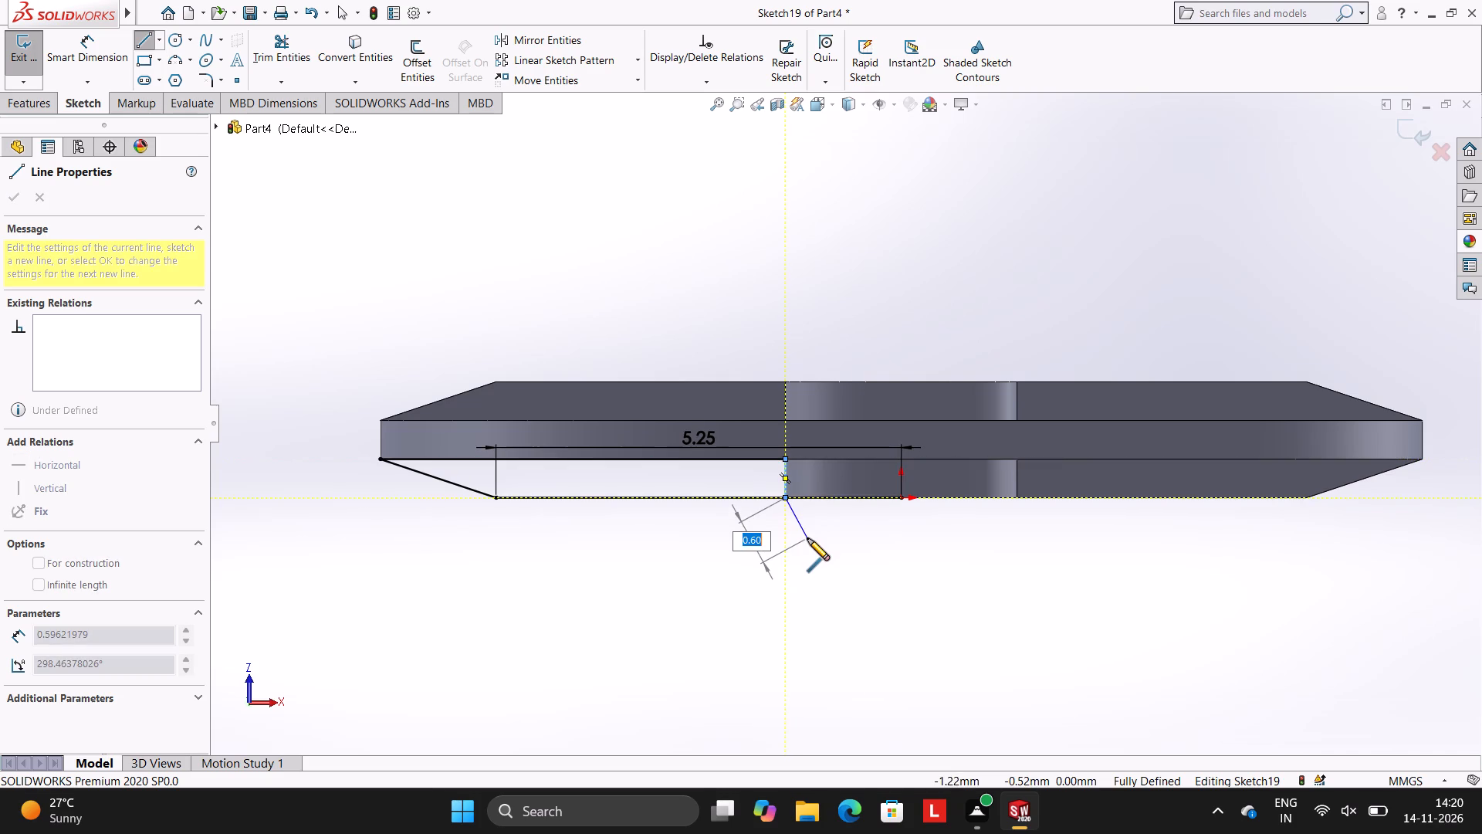
{"action": "key", "text": "Escape"}
{"action": "key", "text": "Escape"}
Trim the part of the bottom line that lies inside the boss, accepting removal of its dimension.
{"action": "left_click", "coordinate": [276, 70]}
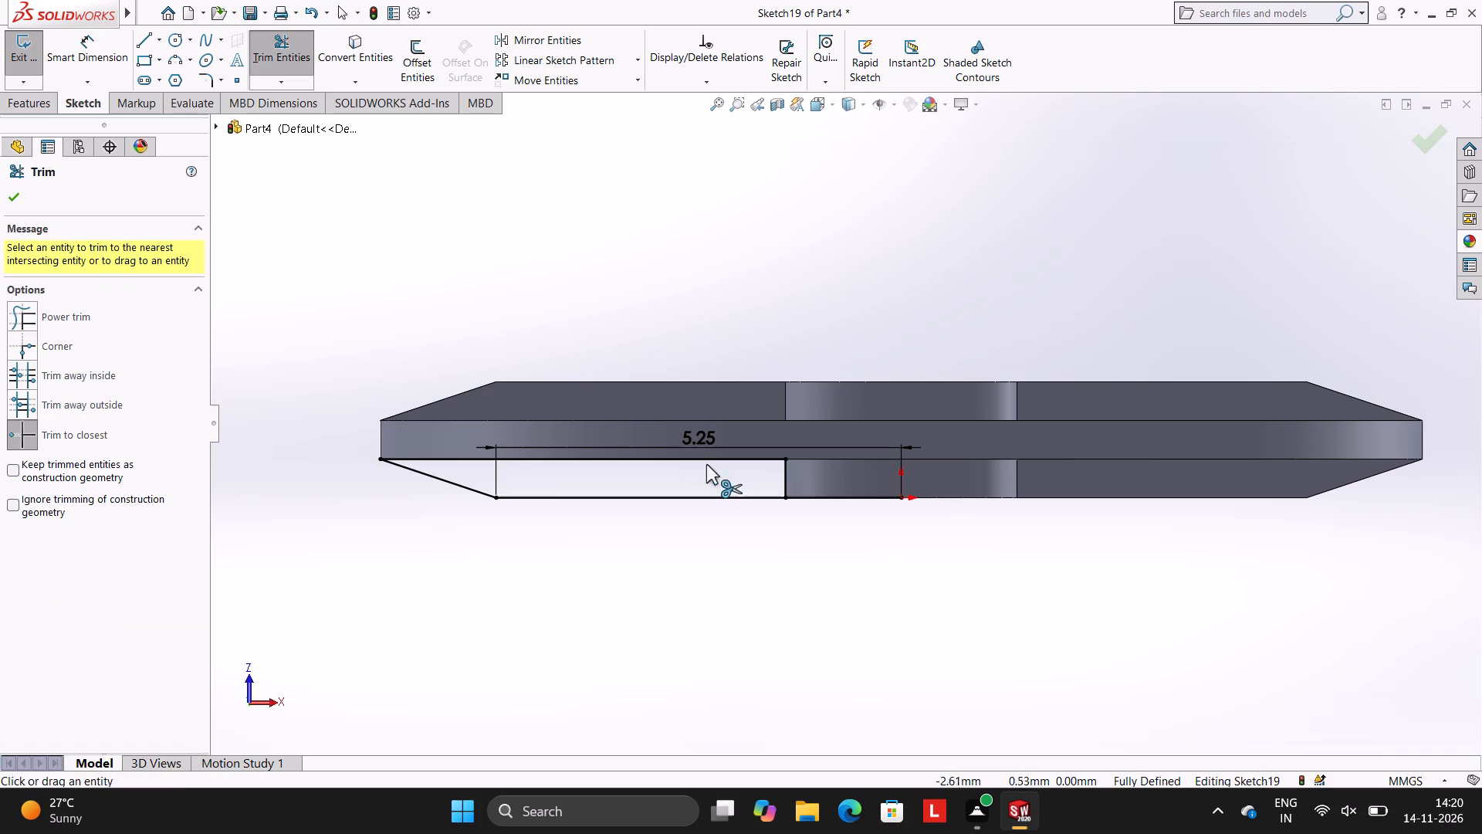
{"action": "left_click", "coordinate": [827, 497]}
{"action": "left_click", "coordinate": [787, 414]}
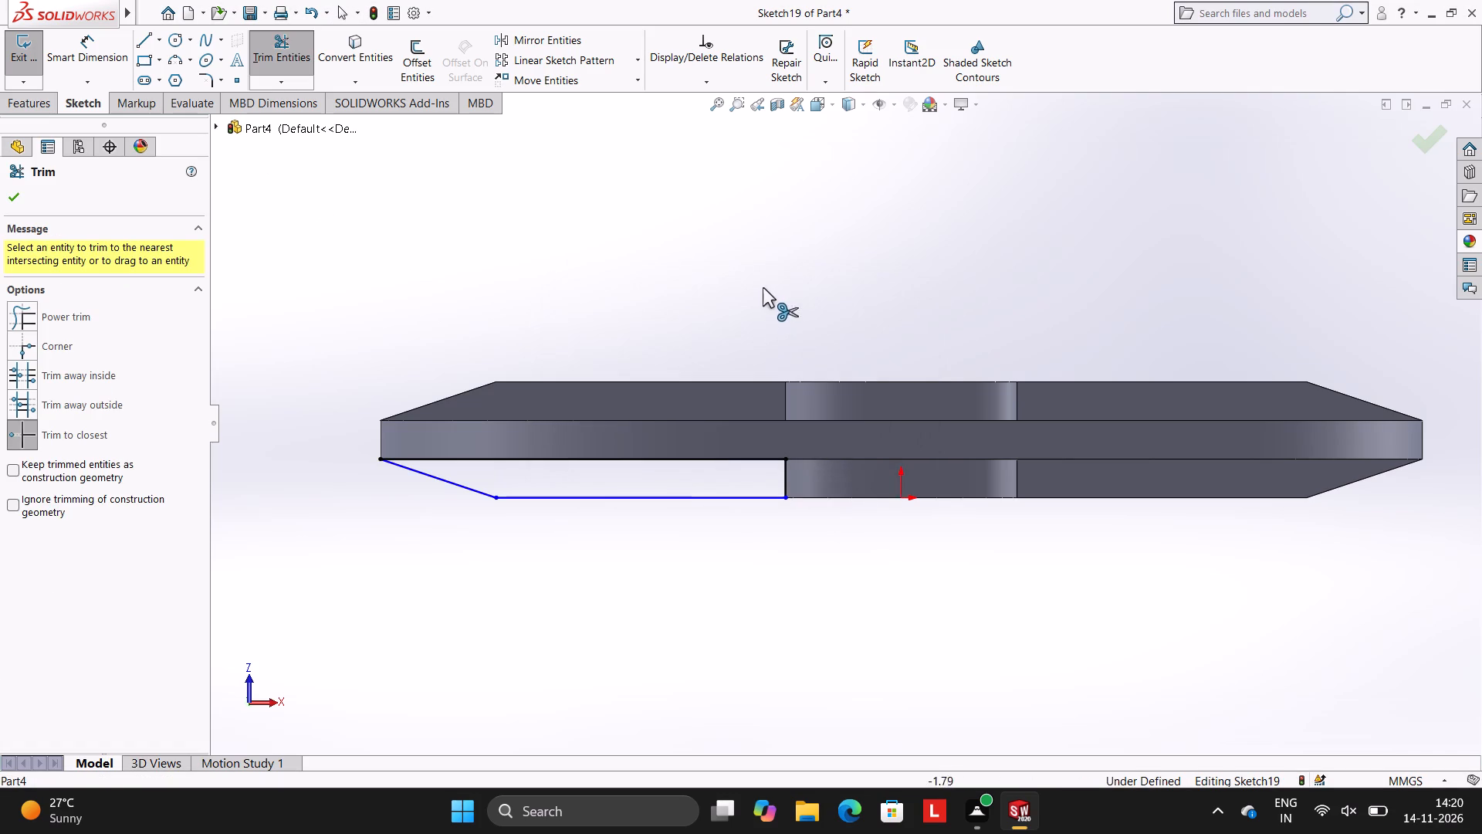
{"action": "left_click", "coordinate": [763, 286]}
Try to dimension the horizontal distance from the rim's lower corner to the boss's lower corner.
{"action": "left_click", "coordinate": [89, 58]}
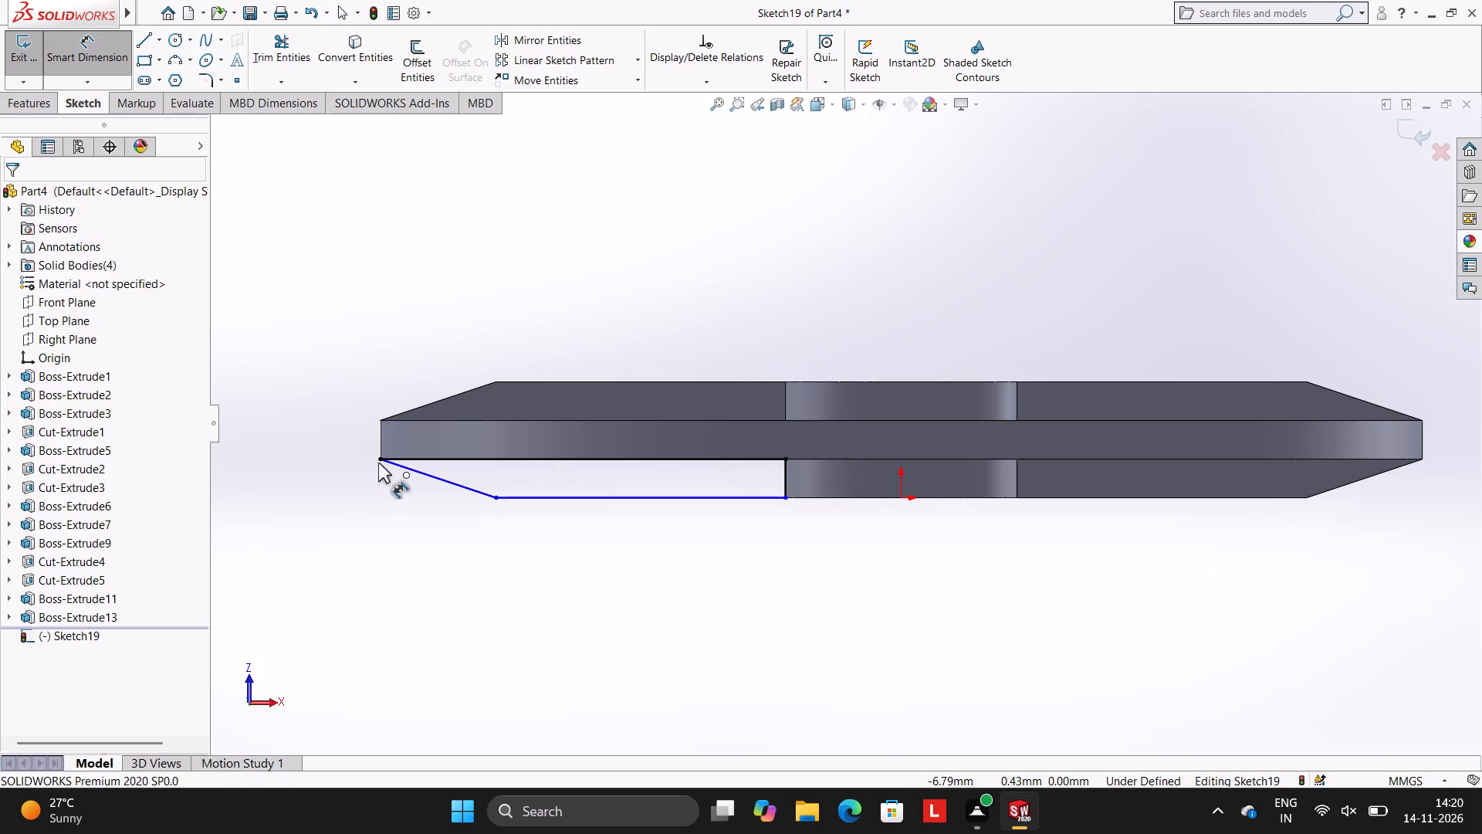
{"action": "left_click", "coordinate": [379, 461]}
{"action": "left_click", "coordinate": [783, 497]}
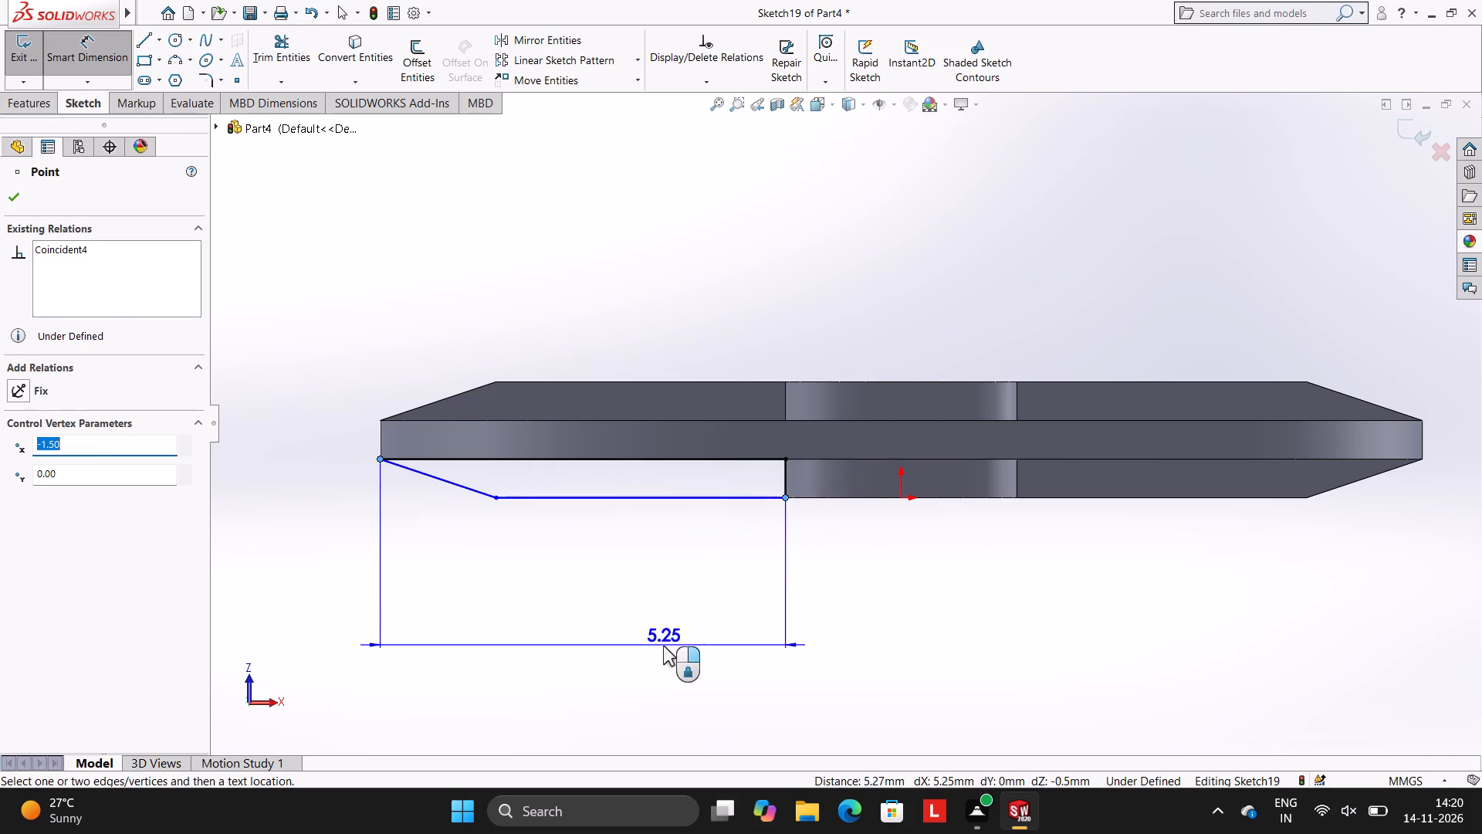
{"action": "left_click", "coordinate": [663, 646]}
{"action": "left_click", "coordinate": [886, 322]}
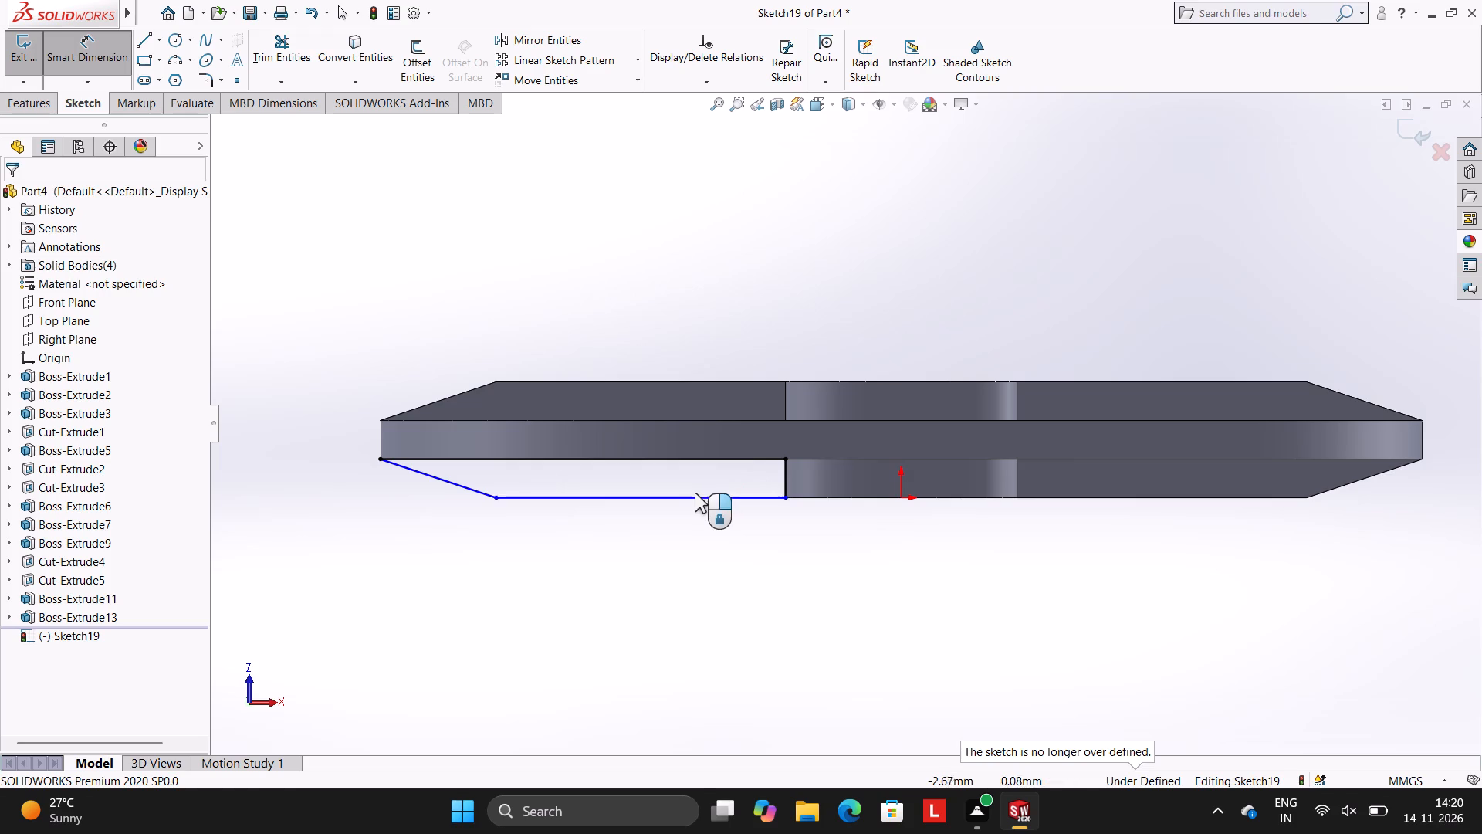
Dimension the length of the profile's bottom line and the vertical height between its bottom and top lines.
{"action": "left_click", "coordinate": [692, 496]}
{"action": "left_click", "coordinate": [690, 643]}
{"action": "left_click", "coordinate": [621, 618]}
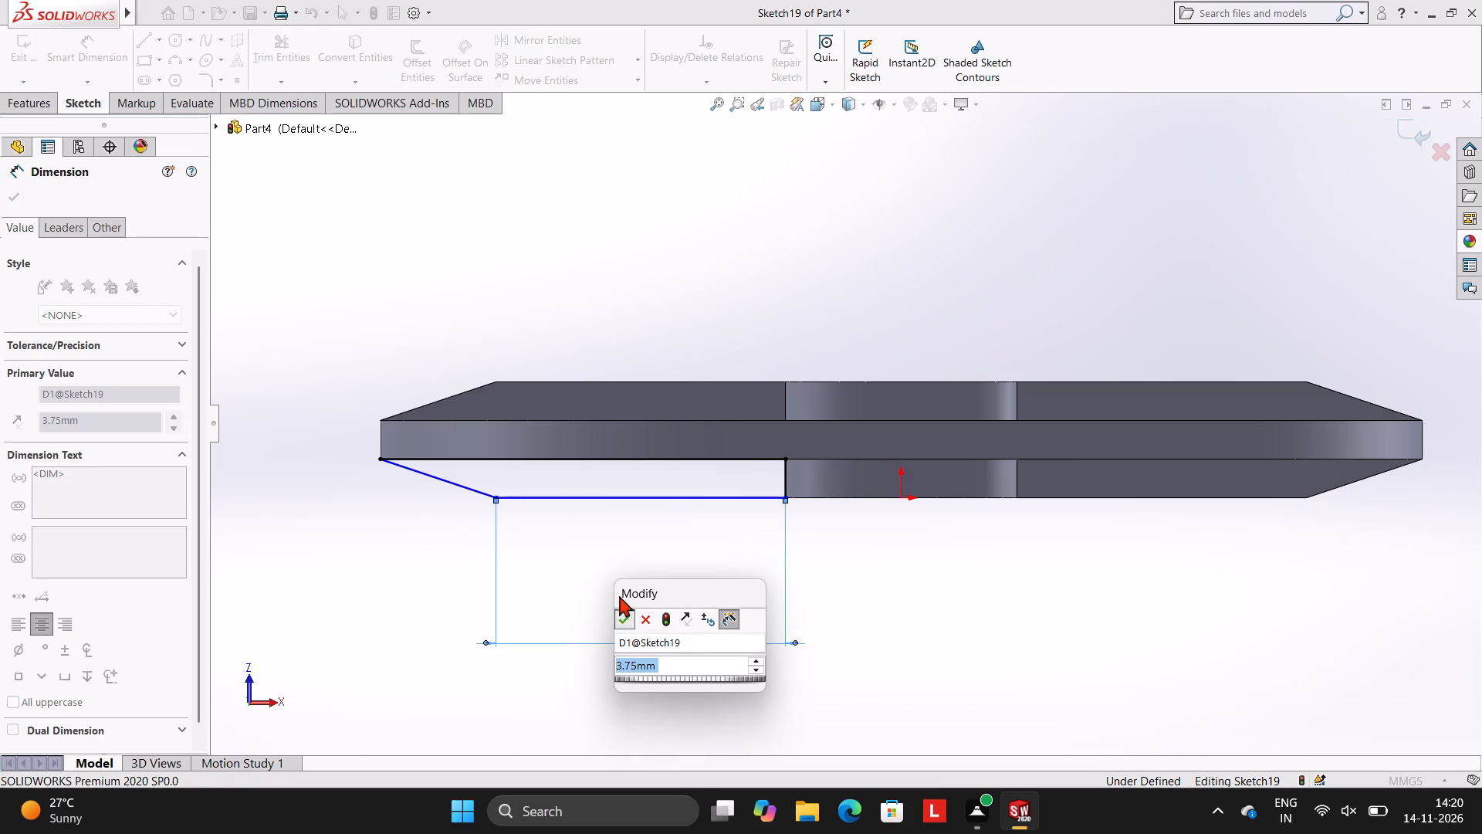
{"action": "left_click_drag", "start_coordinate": [617, 554], "coordinate": [625, 548]}
{"action": "left_click", "coordinate": [638, 463]}
{"action": "left_click", "coordinate": [645, 499]}
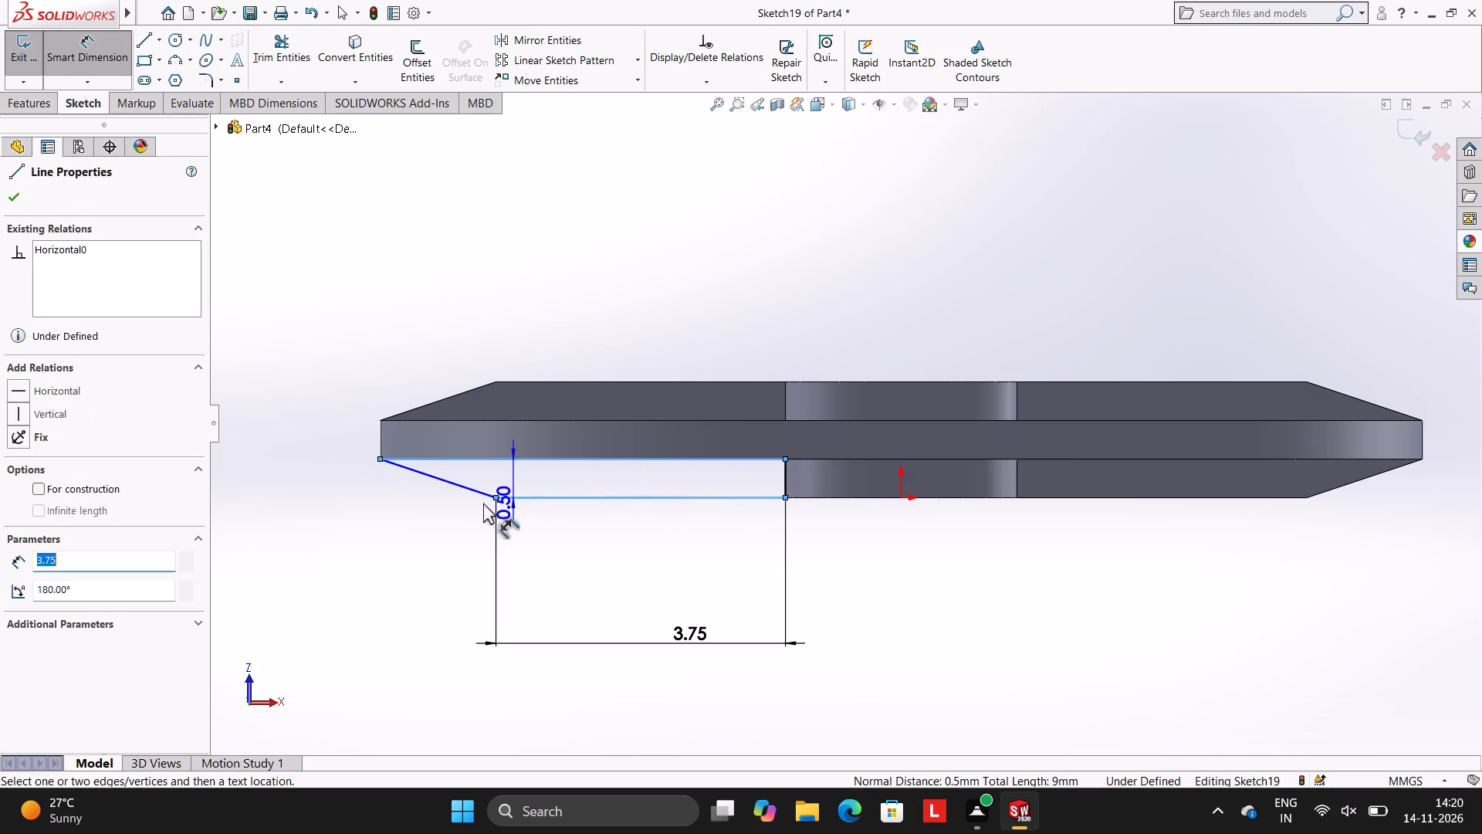
{"action": "left_click", "coordinate": [340, 492]}
{"action": "left_click", "coordinate": [272, 462]}
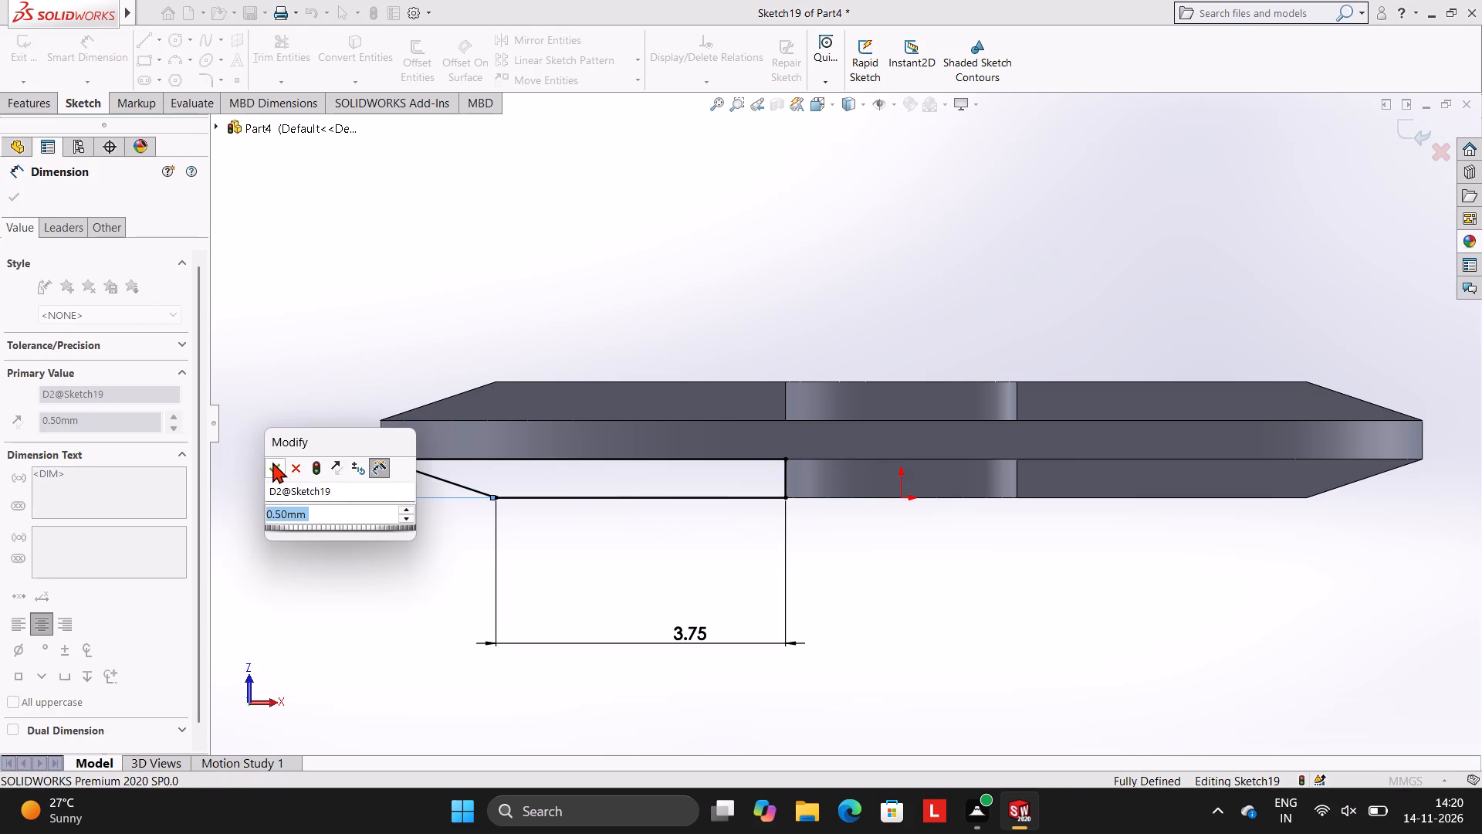
{"action": "left_click", "coordinate": [367, 320]}
Extrude the lower rib profile 1.50 mm in the reversed direction, with result merging turned off.
{"action": "left_click", "coordinate": [26, 100]}
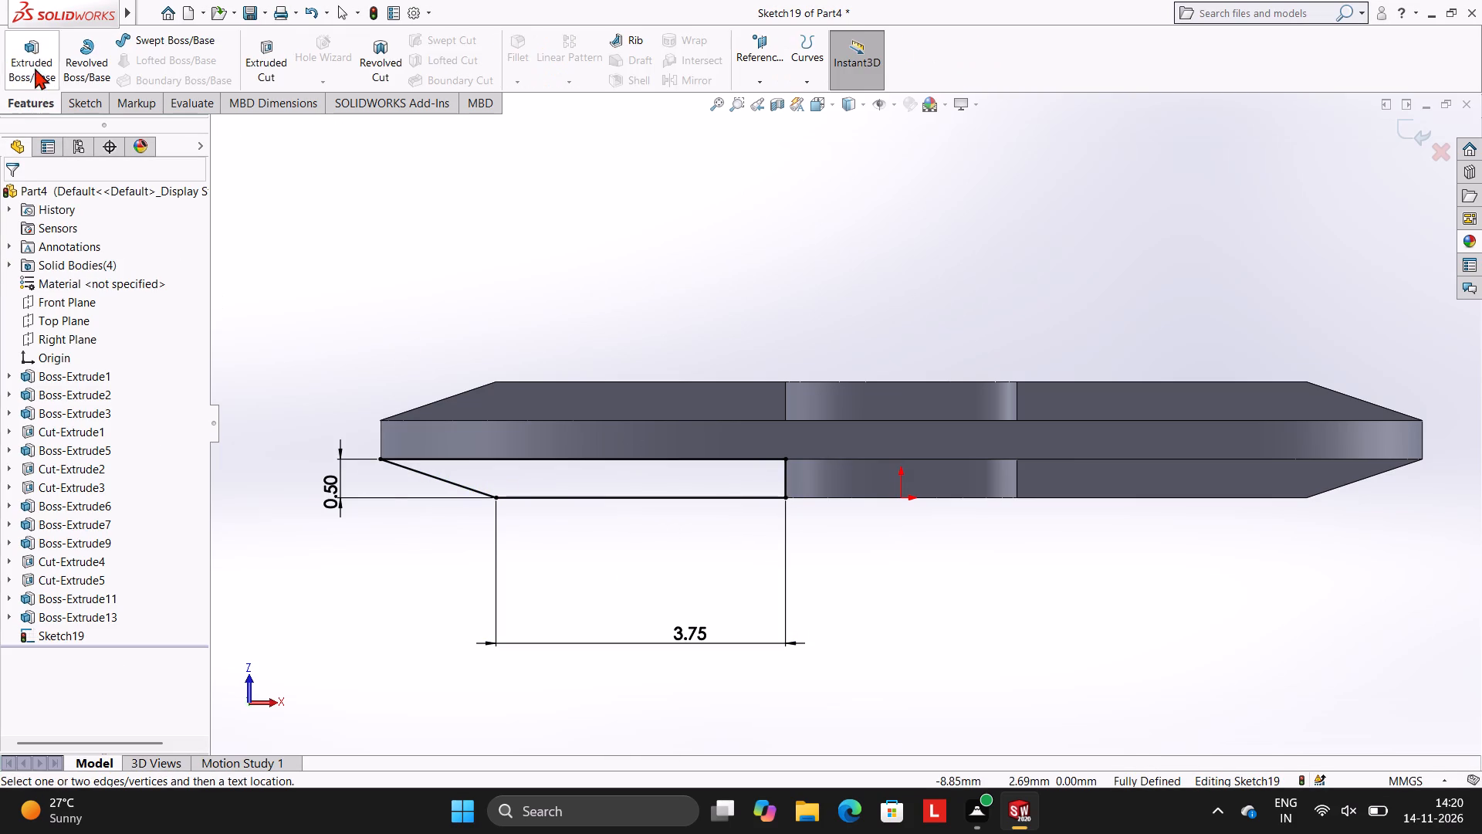
{"action": "left_click", "coordinate": [35, 68]}
{"action": "middle_click_drag", "start_coordinate": [486, 310], "coordinate": [581, 333]}
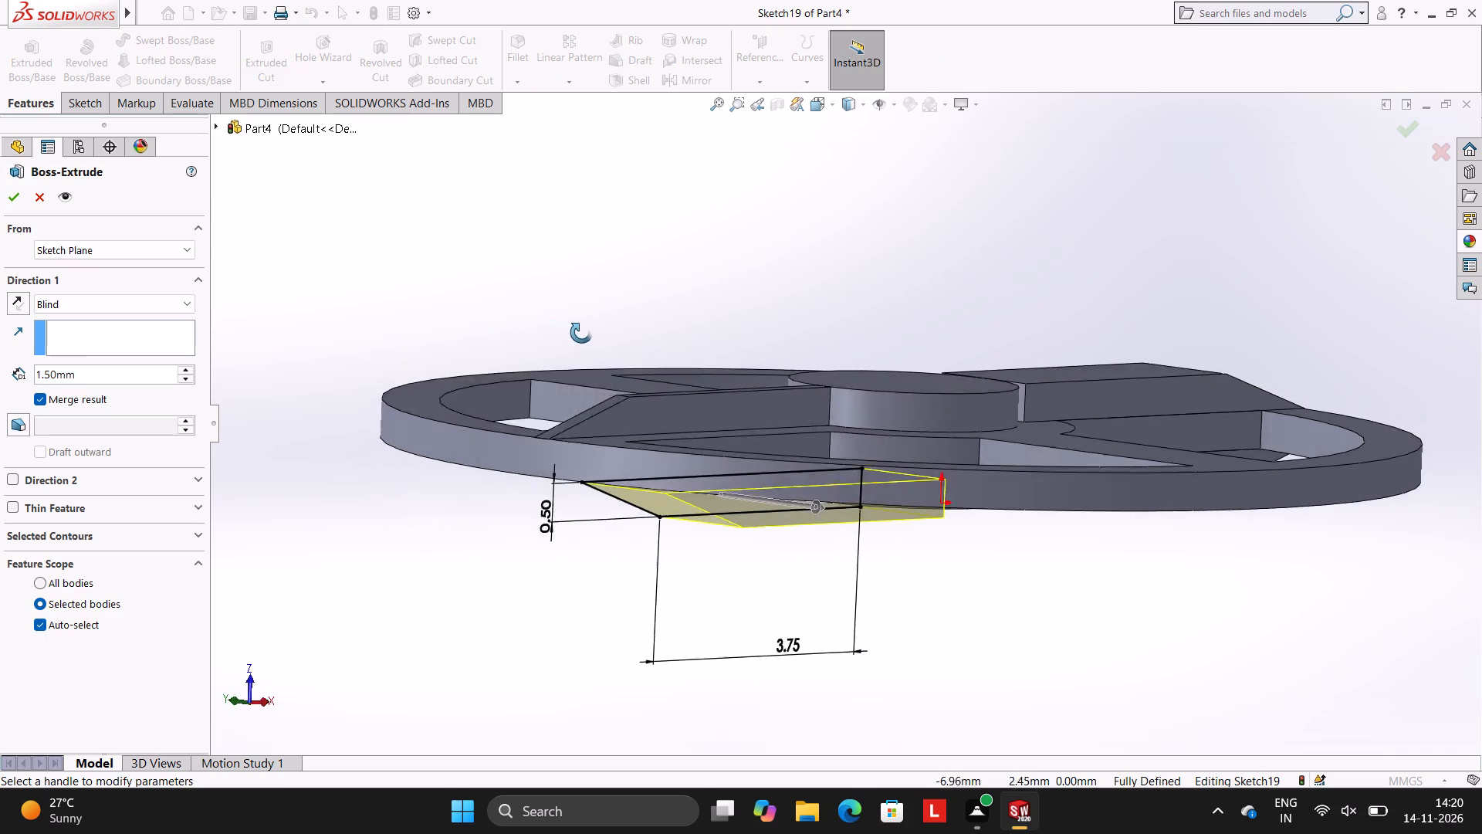
{"action": "middle_click_drag", "start_coordinate": [581, 333], "coordinate": [612, 337]}
{"action": "left_click", "coordinate": [13, 303]}
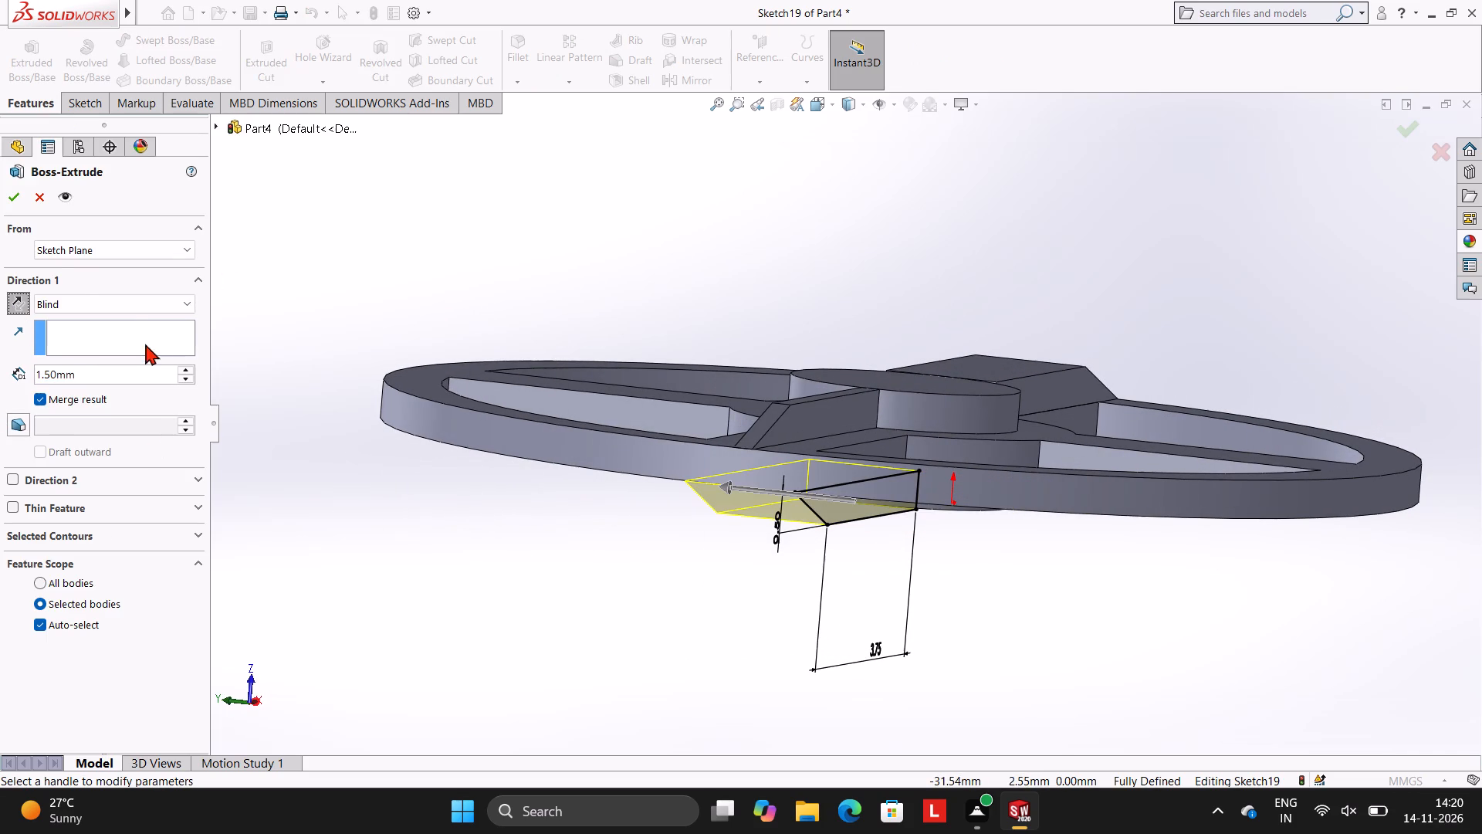
{"action": "left_click", "coordinate": [15, 206]}
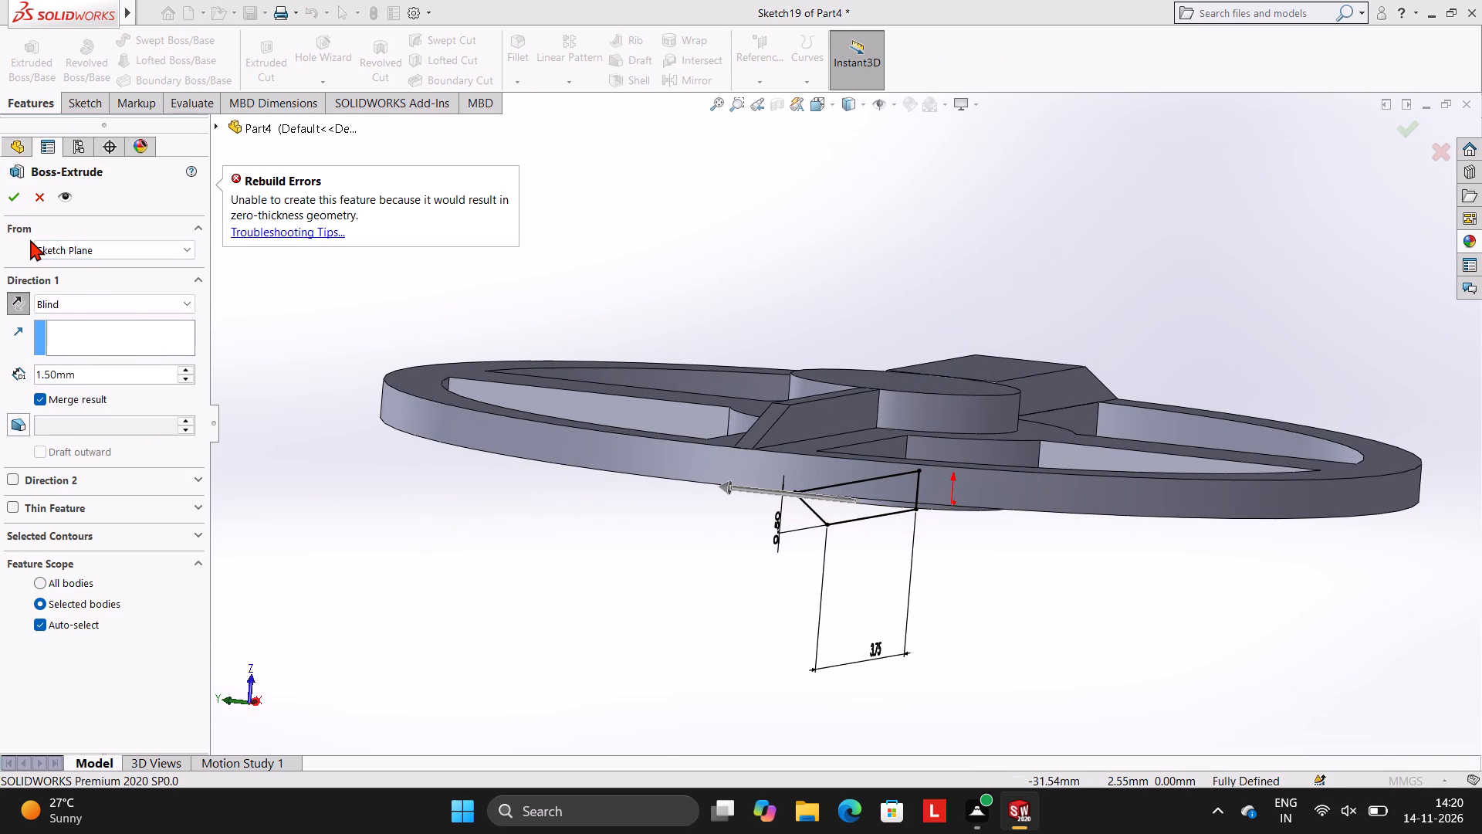
{"action": "left_click", "coordinate": [56, 402]}
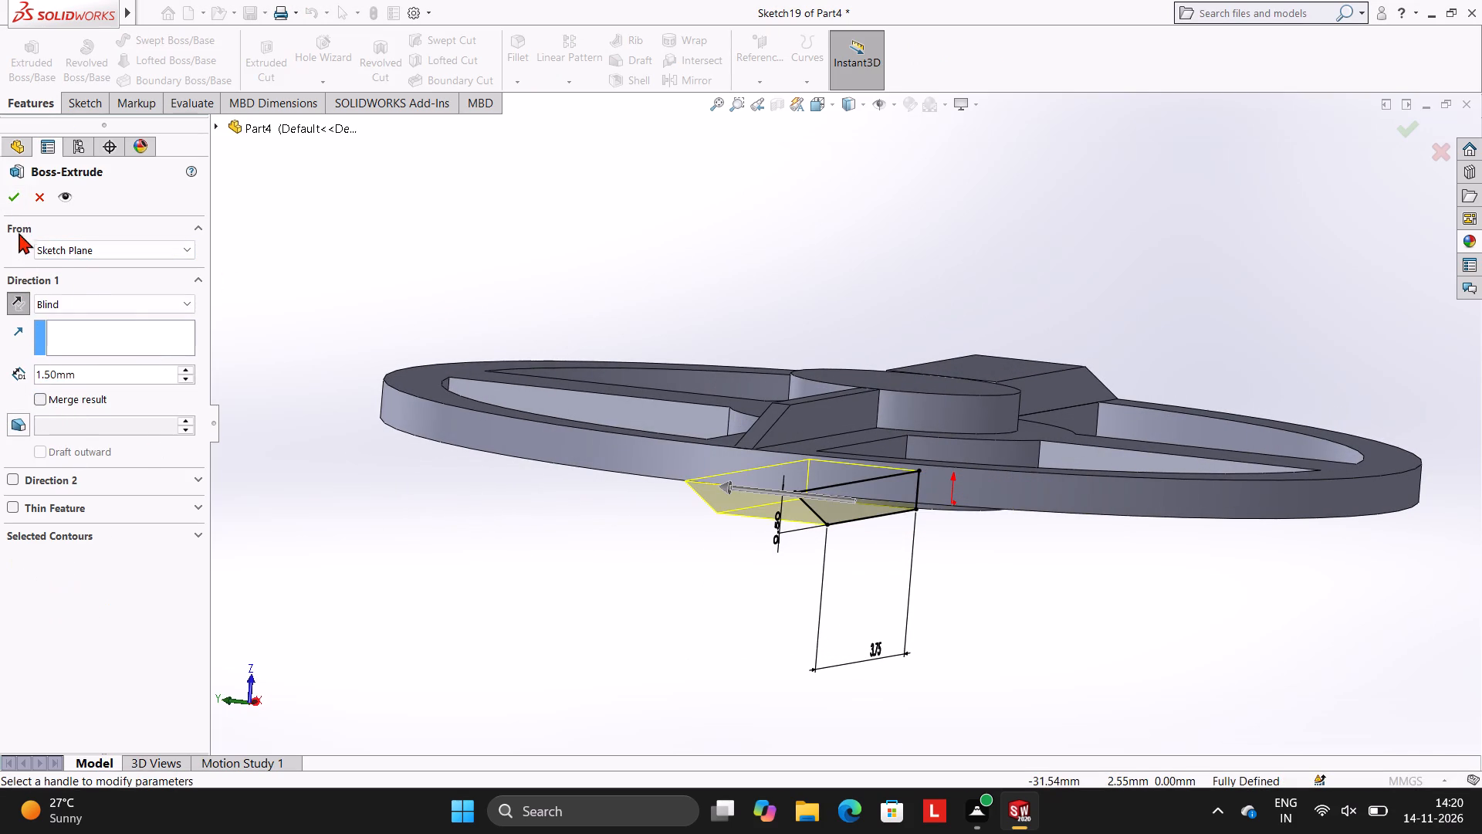
{"action": "left_click", "coordinate": [19, 202]}
{"action": "left_click", "coordinate": [327, 256]}
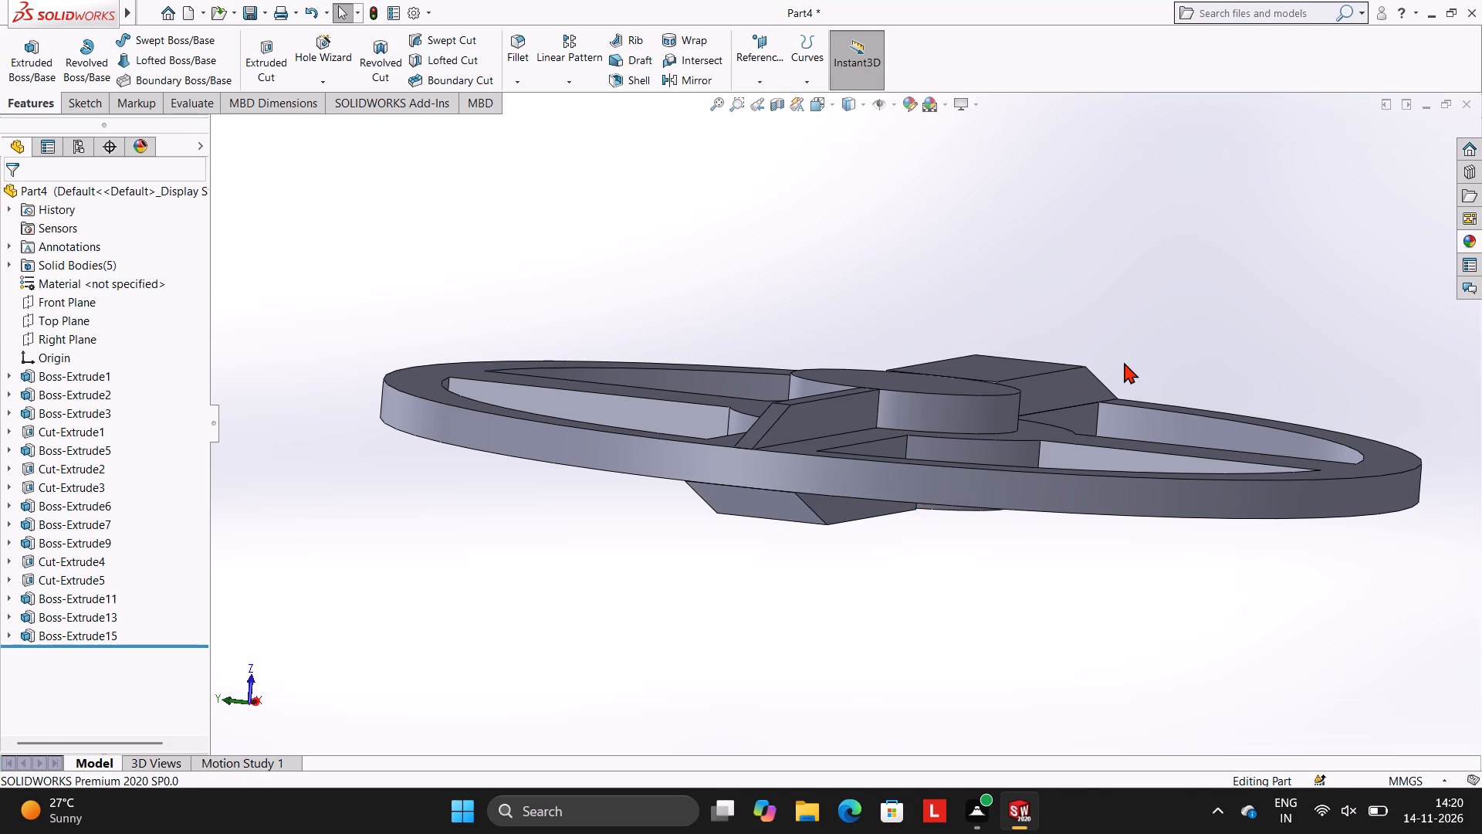
Examine the upper and lower ribs around the wheel, then view the ribbed arm's opposite half square to its side face.
{"action": "middle_click_drag", "start_coordinate": [1096, 353], "coordinate": [1088, 352]}
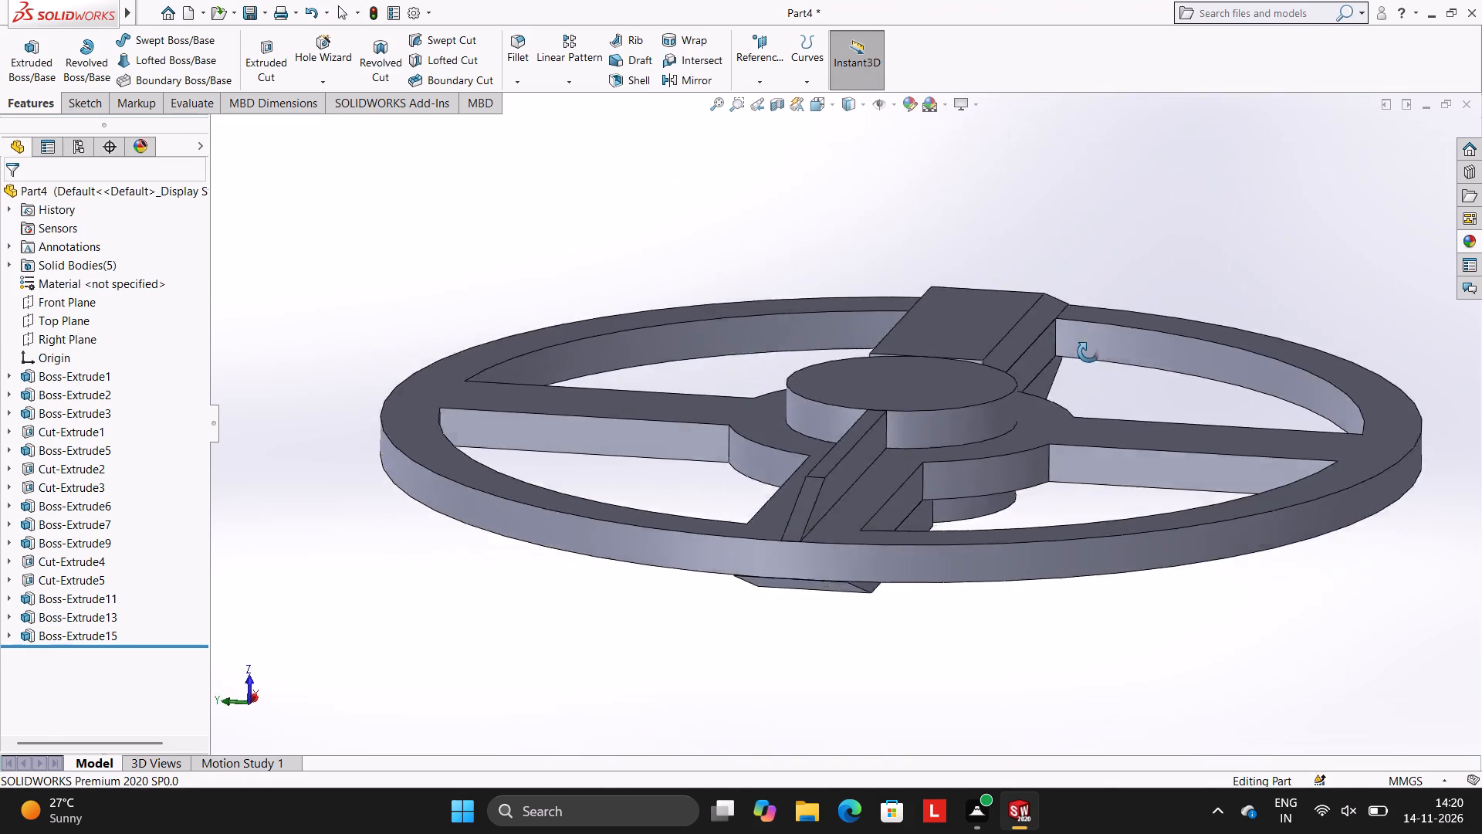
{"action": "middle_click_drag", "start_coordinate": [1088, 352], "coordinate": [1038, 357]}
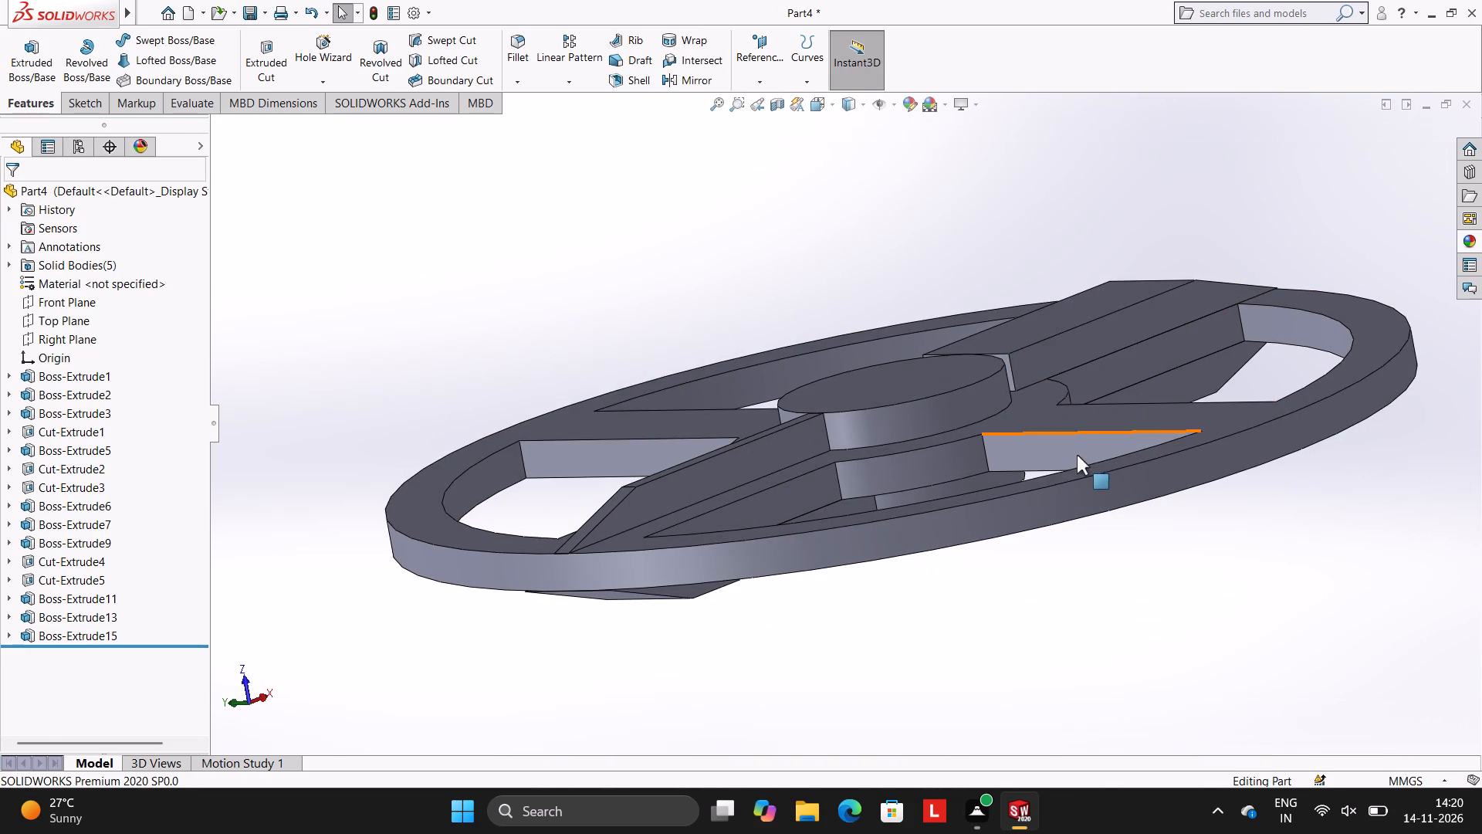
{"action": "middle_click_drag", "start_coordinate": [1108, 460], "coordinate": [1072, 481]}
{"action": "scroll", "coordinate": [1095, 455], "scroll_direction": "down", "scroll_amount": 1}
{"action": "scroll", "coordinate": [1060, 442], "scroll_direction": "up", "scroll_amount": 1}
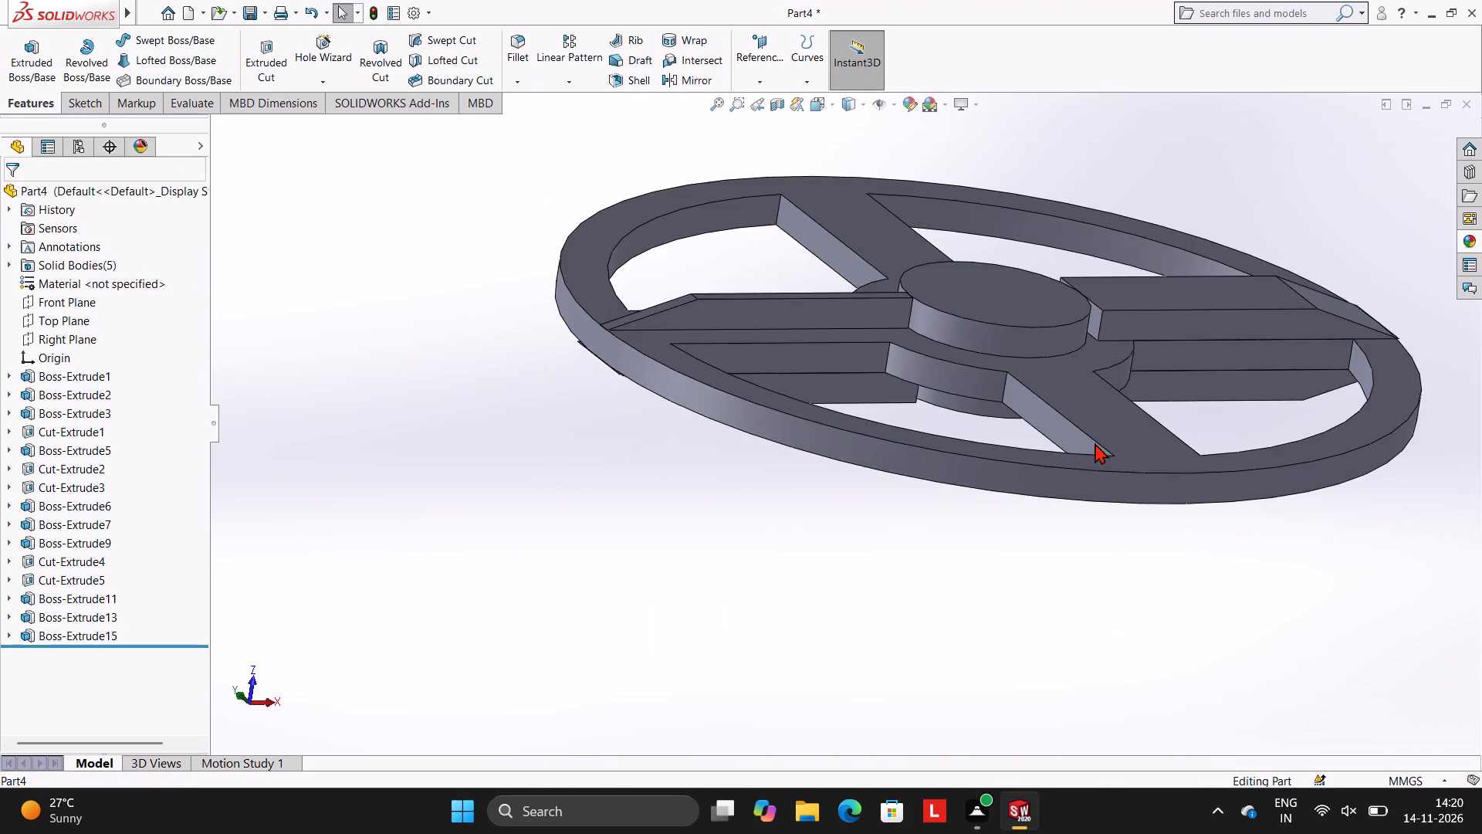
{"action": "scroll", "coordinate": [1095, 442], "scroll_direction": "up", "scroll_amount": 2}
{"action": "middle_click_drag", "start_coordinate": [1219, 486], "coordinate": [1185, 453]}
{"action": "left_click", "coordinate": [1151, 364]}
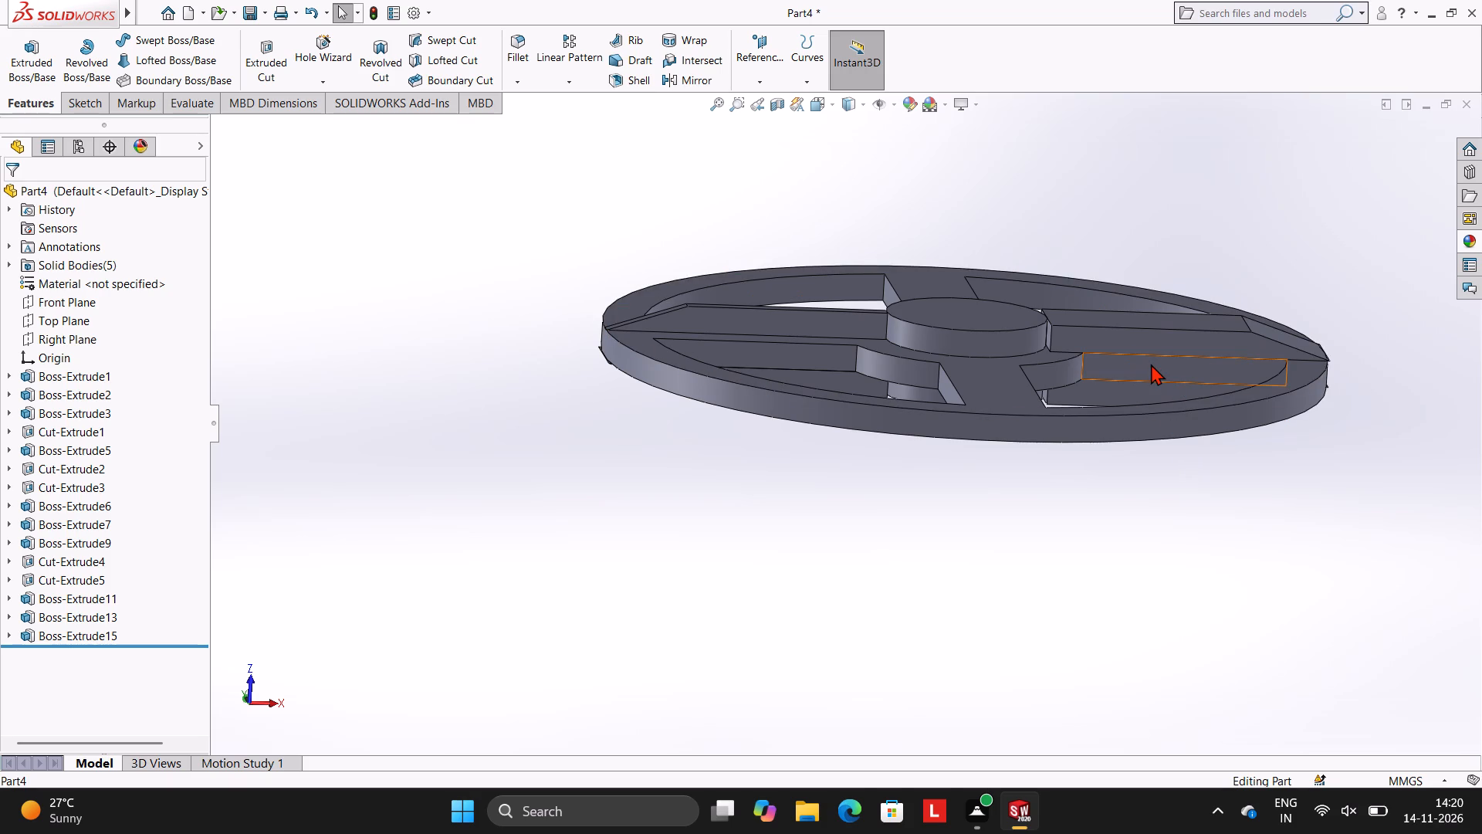
{"action": "key", "text": "ctrl+8"}
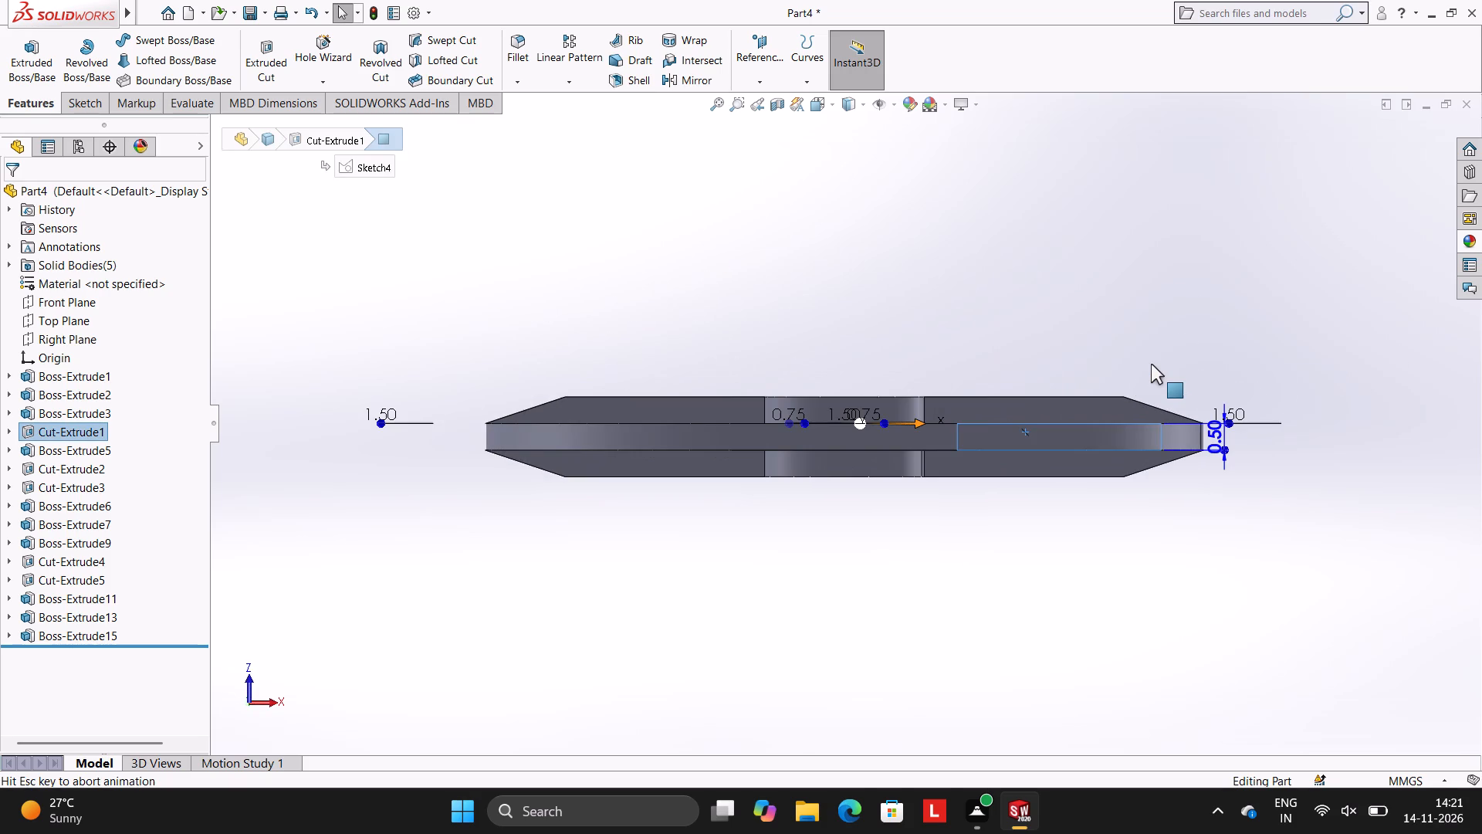
{"action": "key", "text": "Escape"}
{"action": "scroll", "coordinate": [1100, 452], "scroll_direction": "down", "scroll_amount": 5}
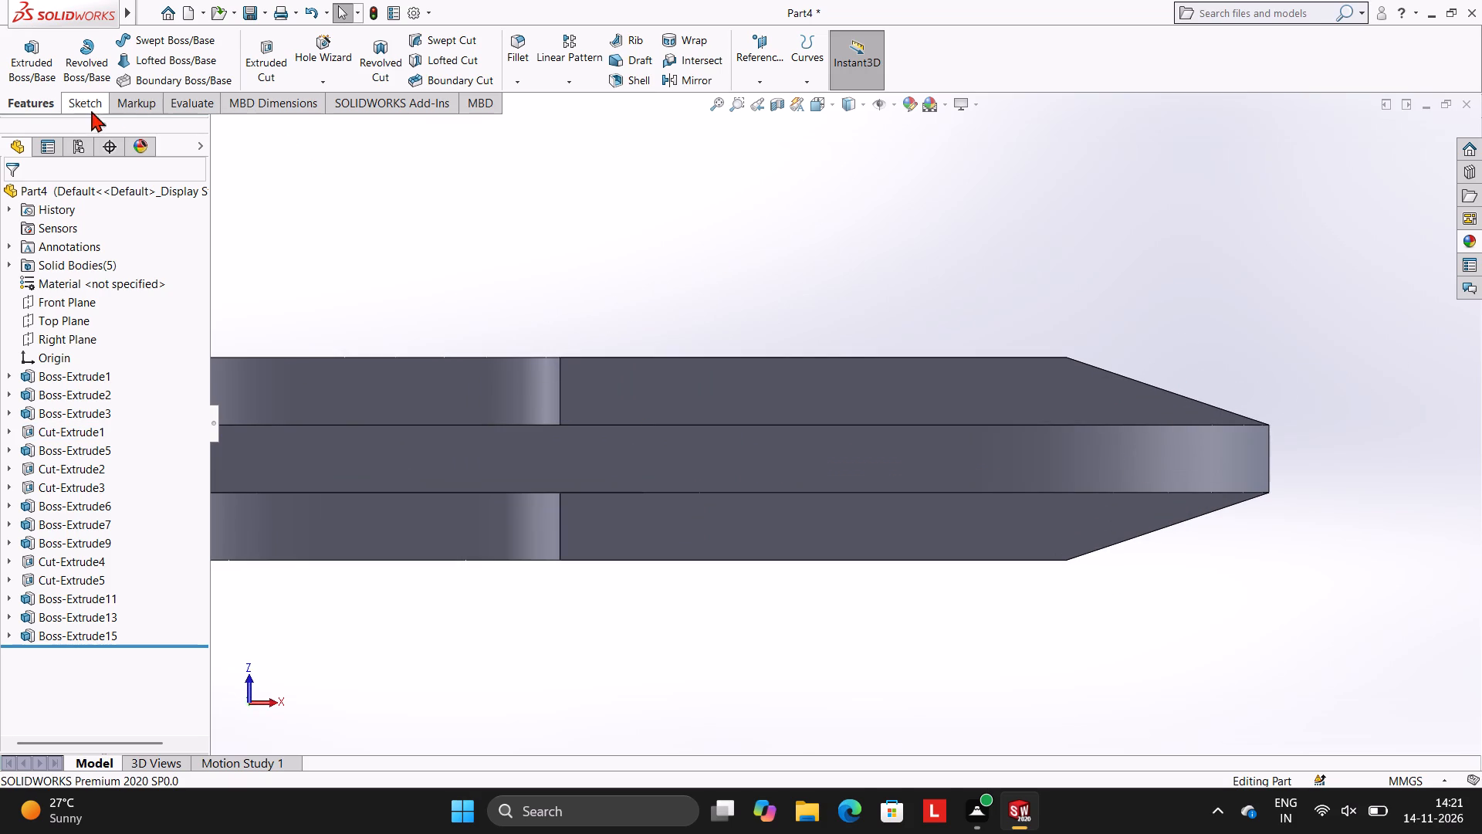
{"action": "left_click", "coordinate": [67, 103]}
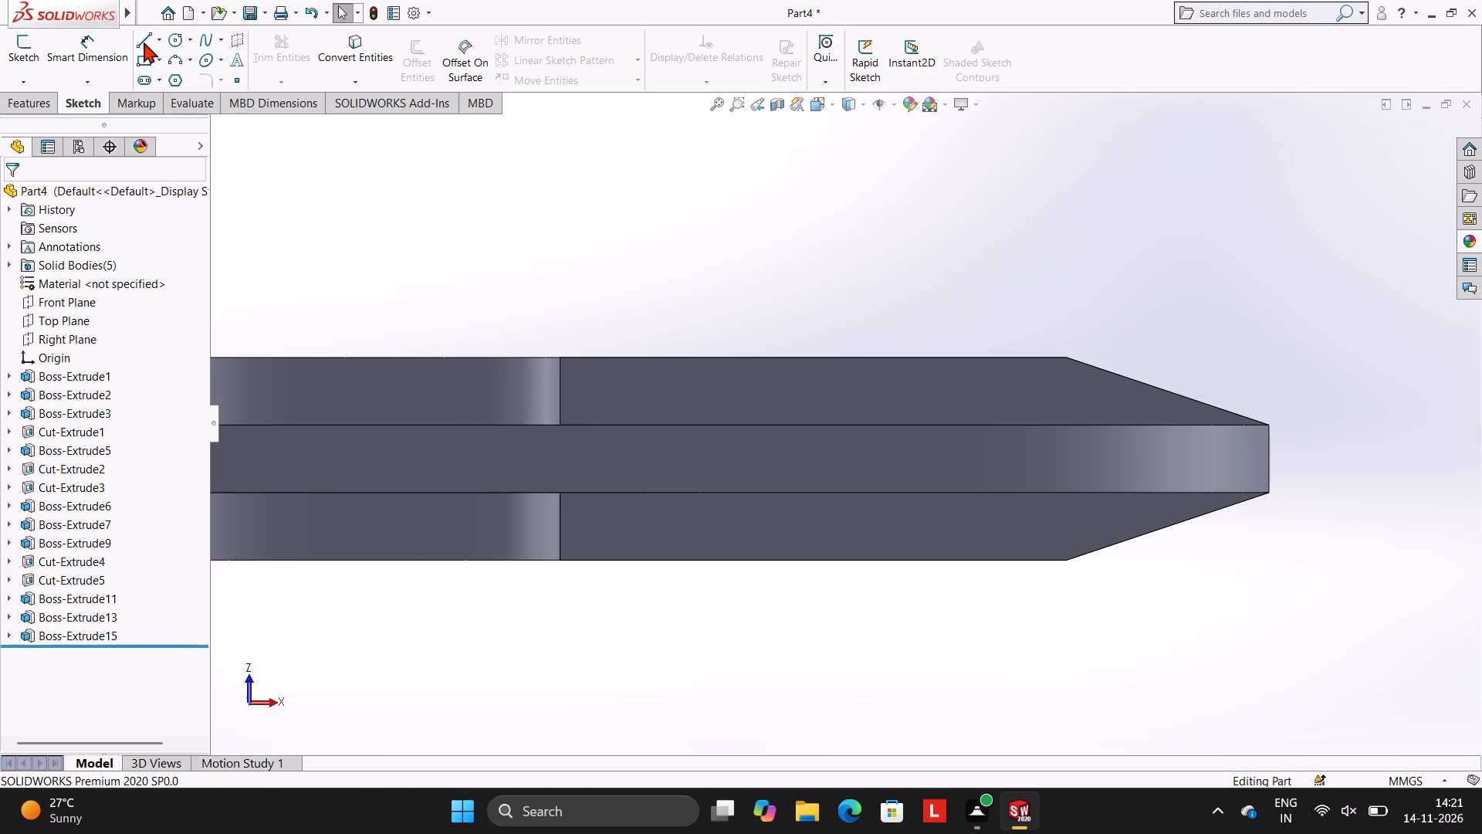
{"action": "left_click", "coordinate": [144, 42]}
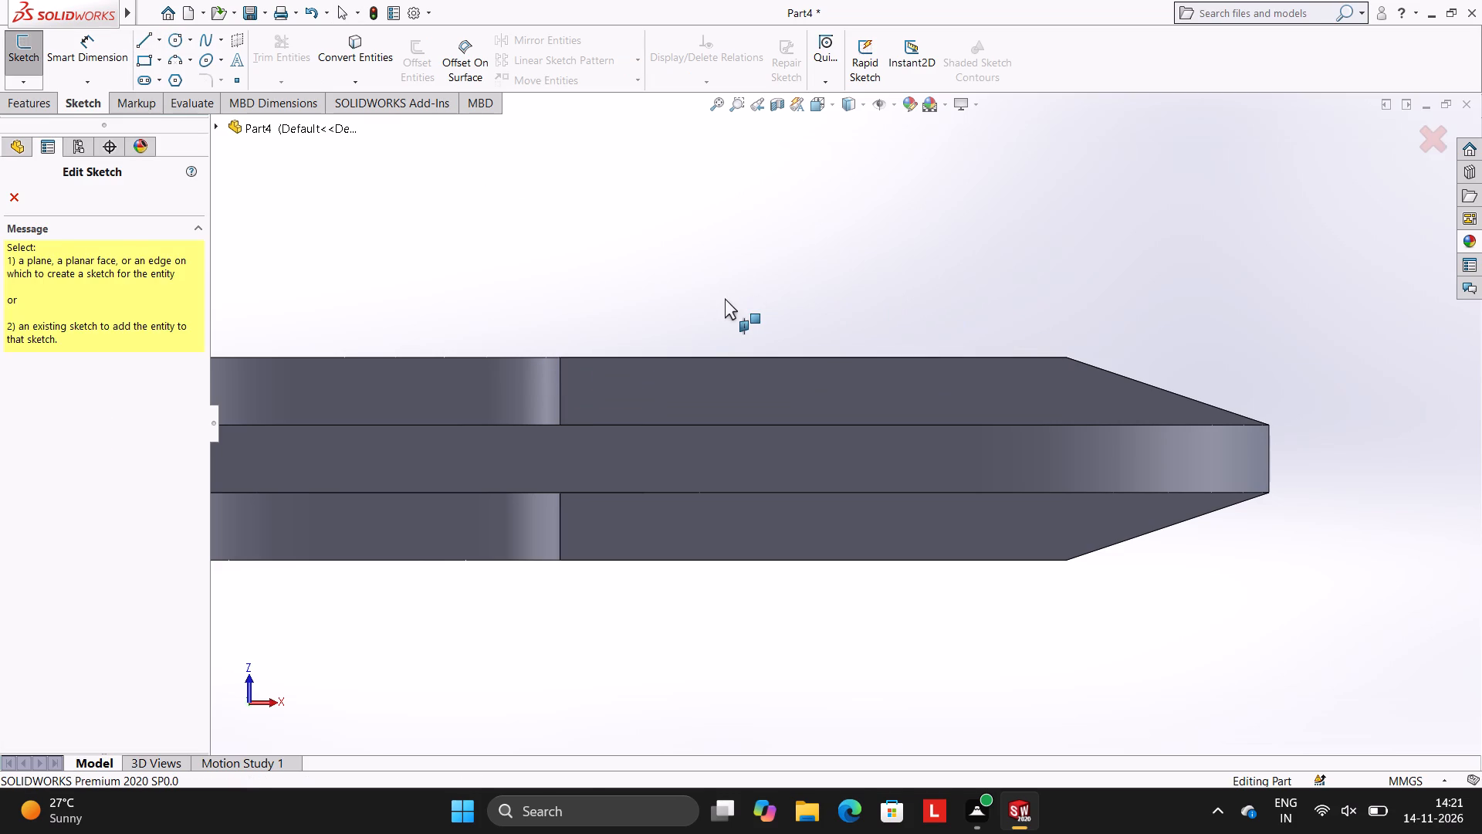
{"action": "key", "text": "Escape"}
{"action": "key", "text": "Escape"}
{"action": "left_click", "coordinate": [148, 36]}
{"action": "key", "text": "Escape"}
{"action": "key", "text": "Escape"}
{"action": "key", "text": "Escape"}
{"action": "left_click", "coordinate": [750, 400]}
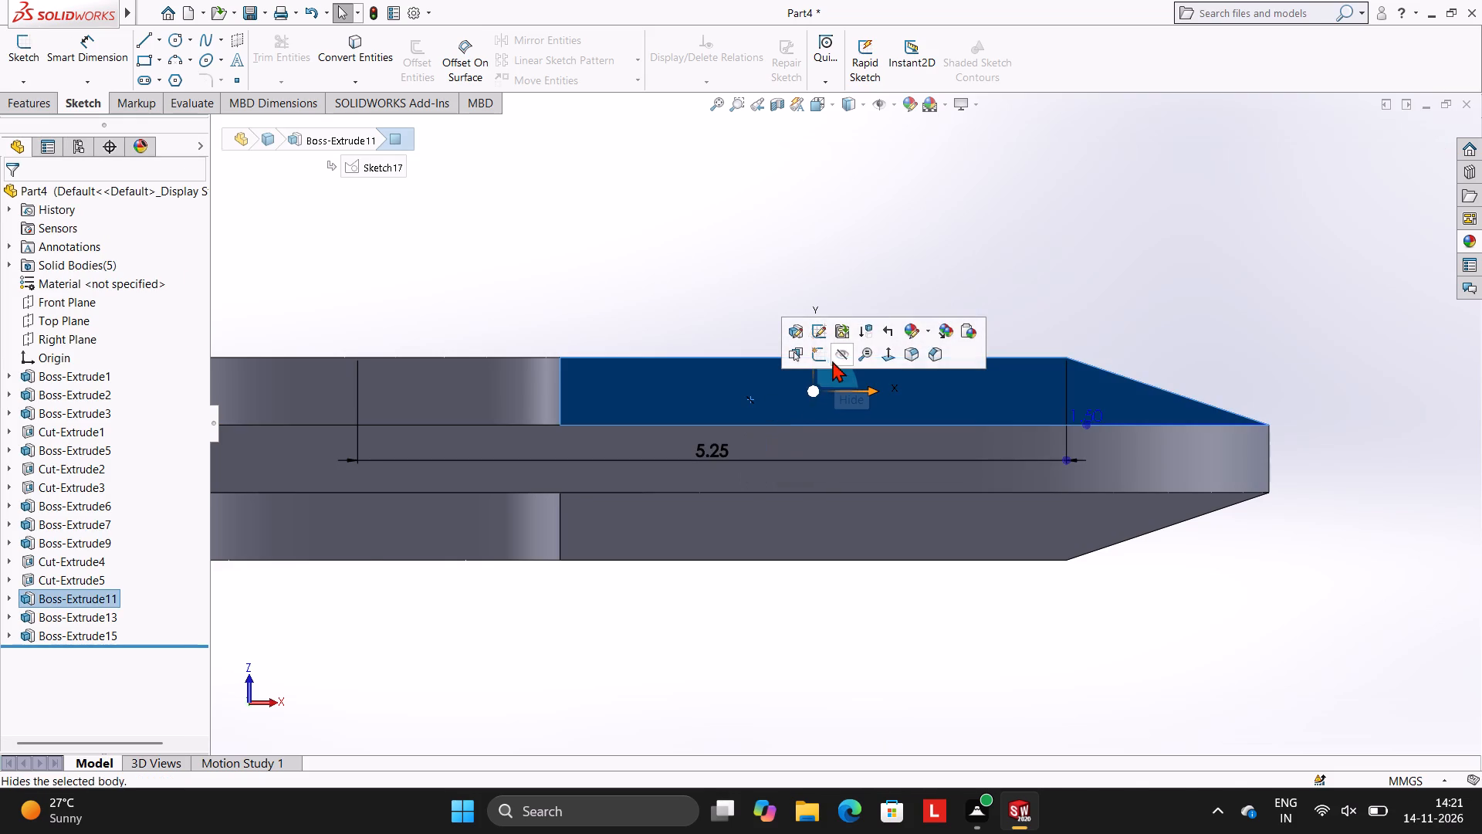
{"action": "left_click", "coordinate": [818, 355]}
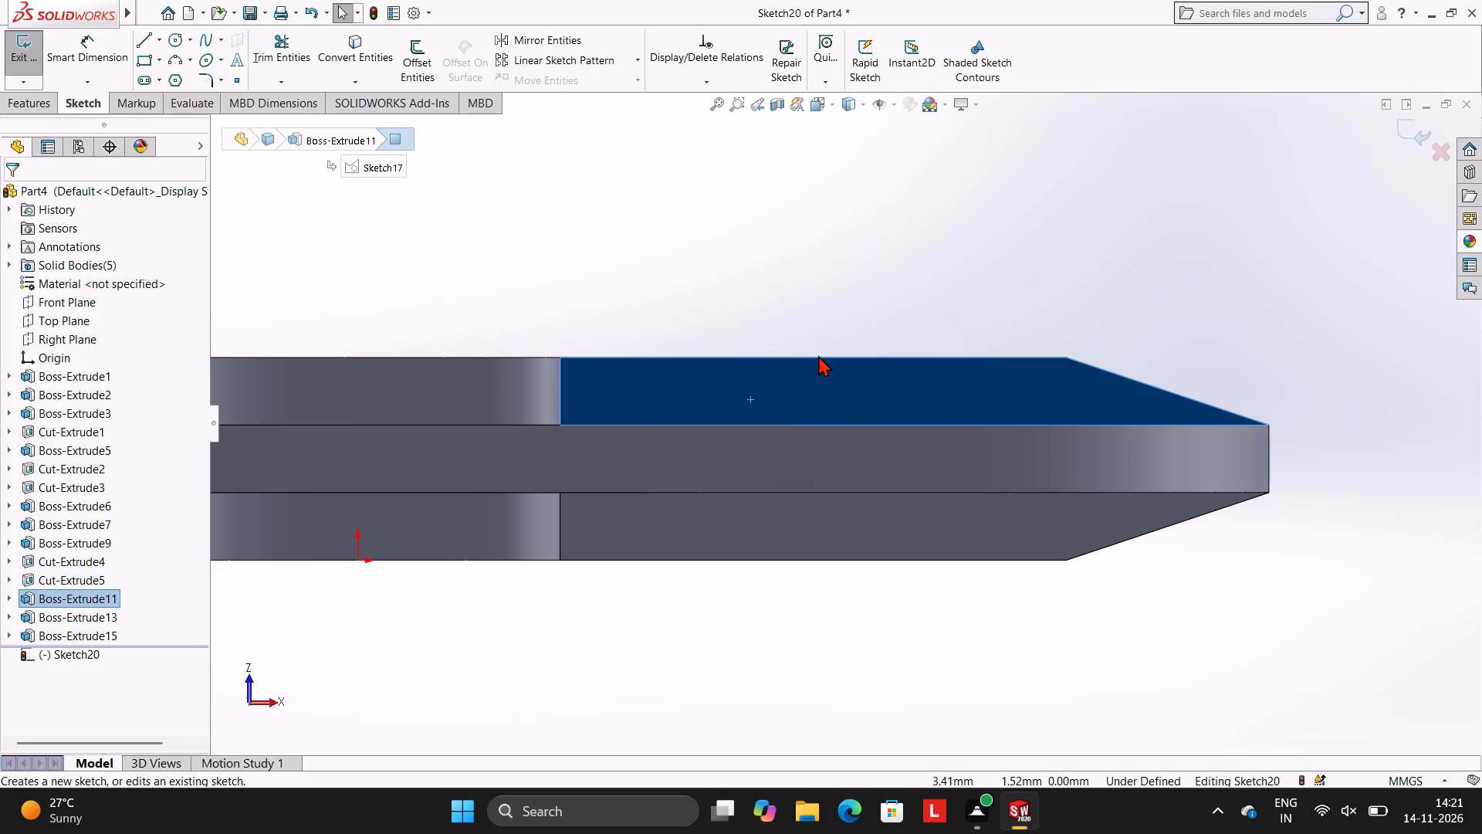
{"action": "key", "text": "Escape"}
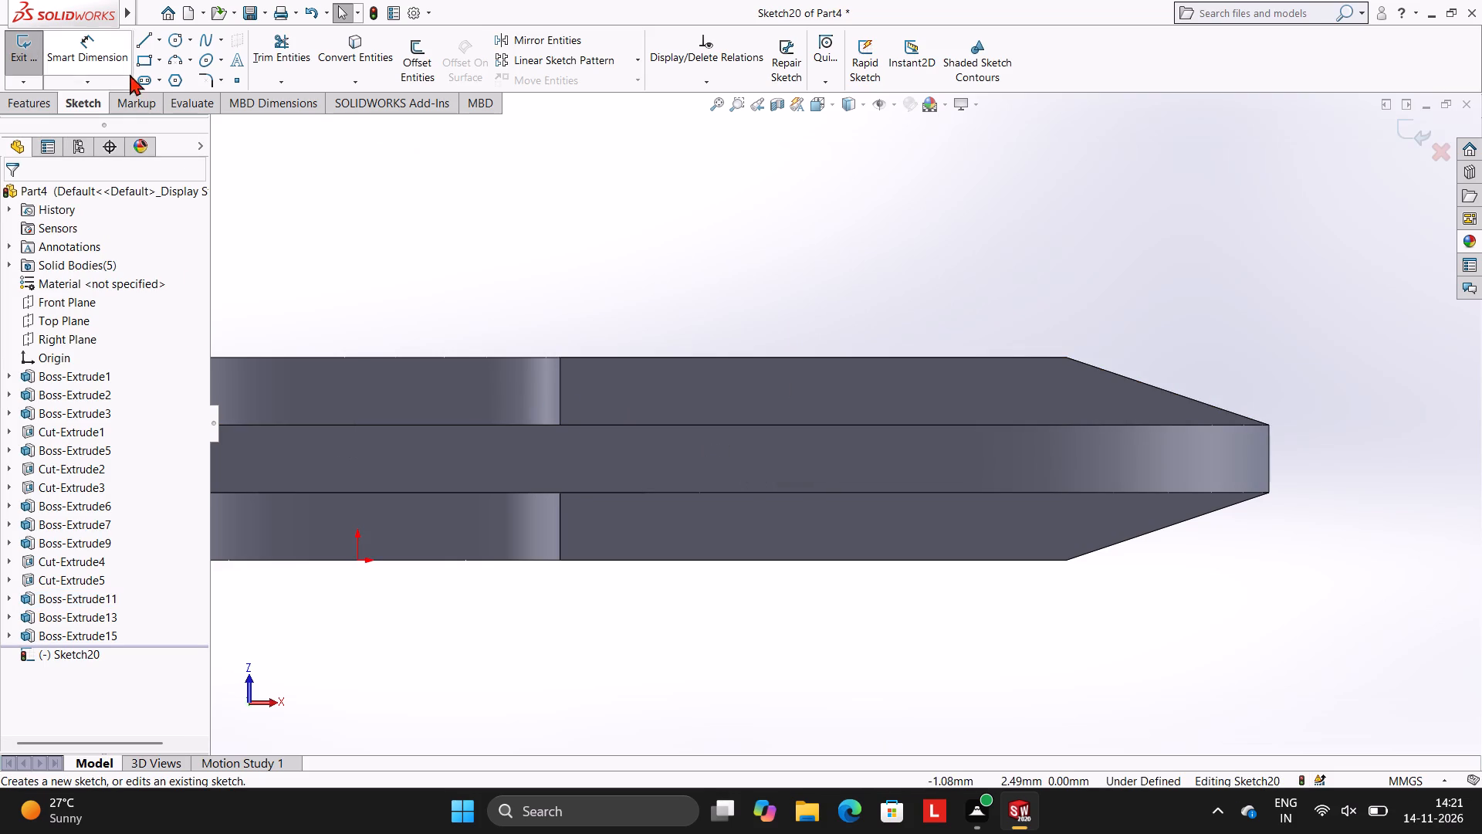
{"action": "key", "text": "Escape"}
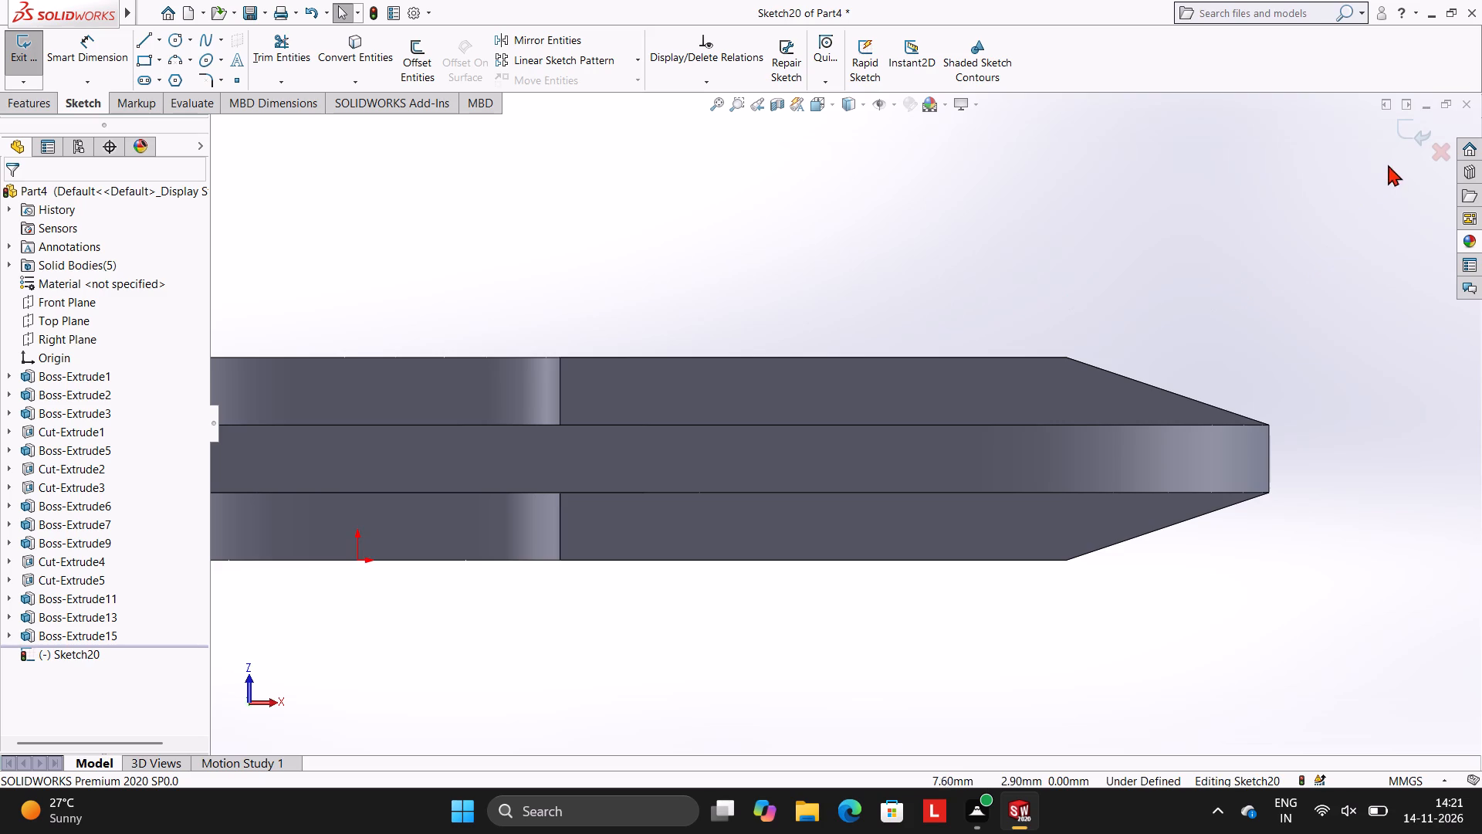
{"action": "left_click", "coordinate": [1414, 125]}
Start a sketch on the arm's side face between the upper and lower ribs, viewed square to that face.
{"action": "middle_click_drag", "start_coordinate": [1172, 207], "coordinate": [1191, 266]}
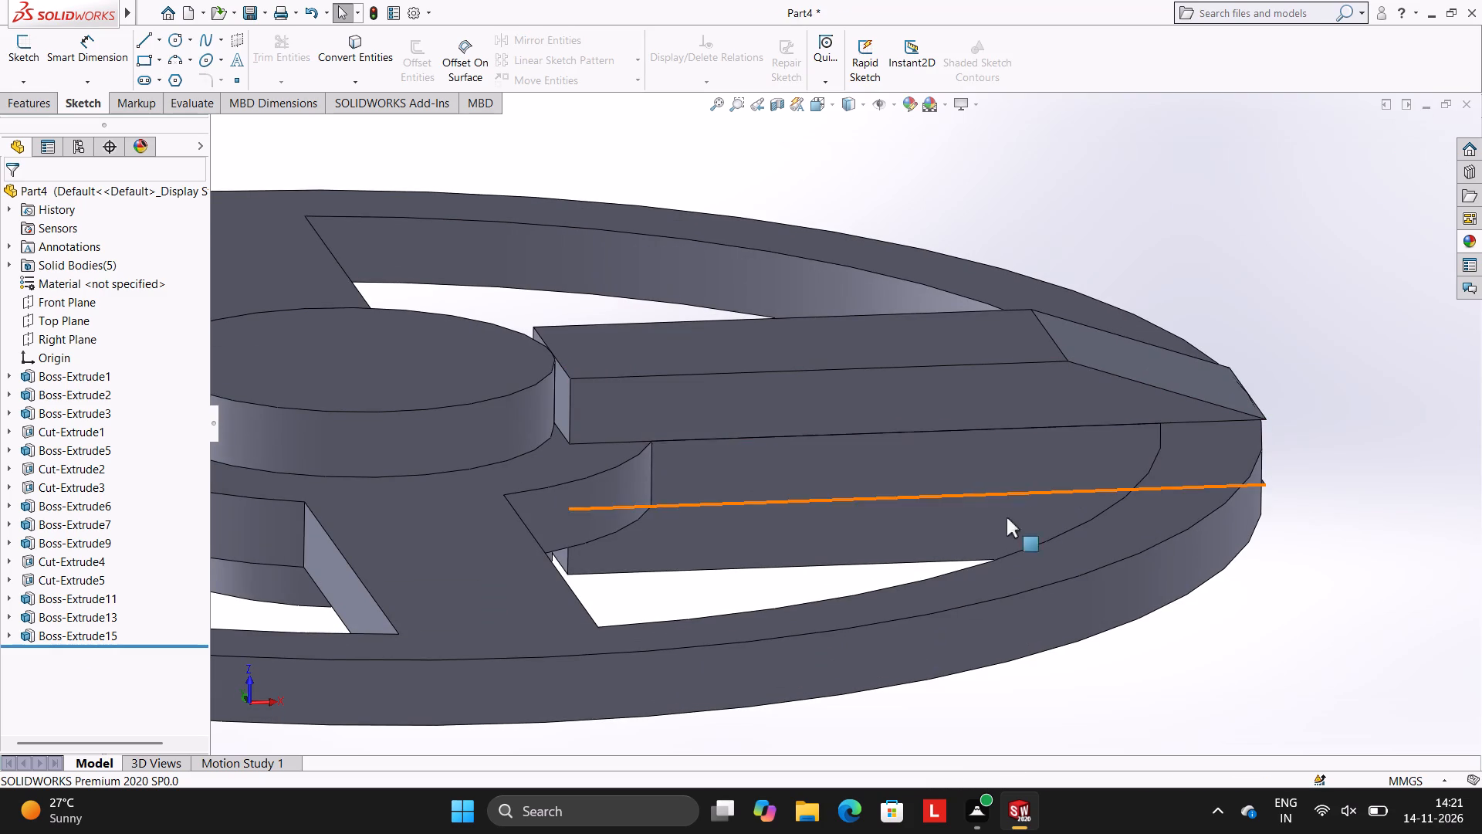
{"action": "left_click", "coordinate": [937, 477]}
{"action": "left_click", "coordinate": [1000, 429]}
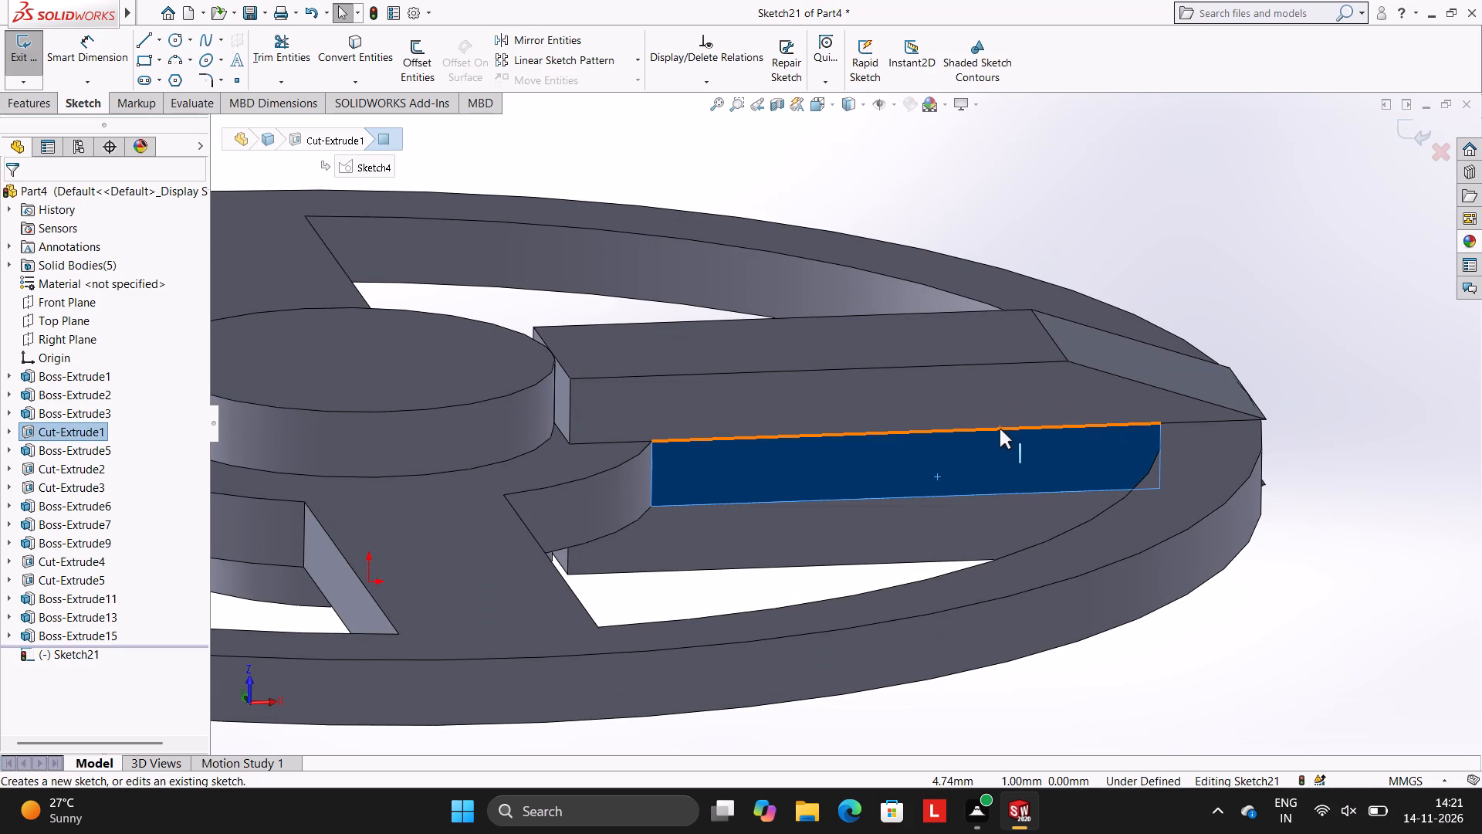
{"action": "key", "text": "ctrl+8"}
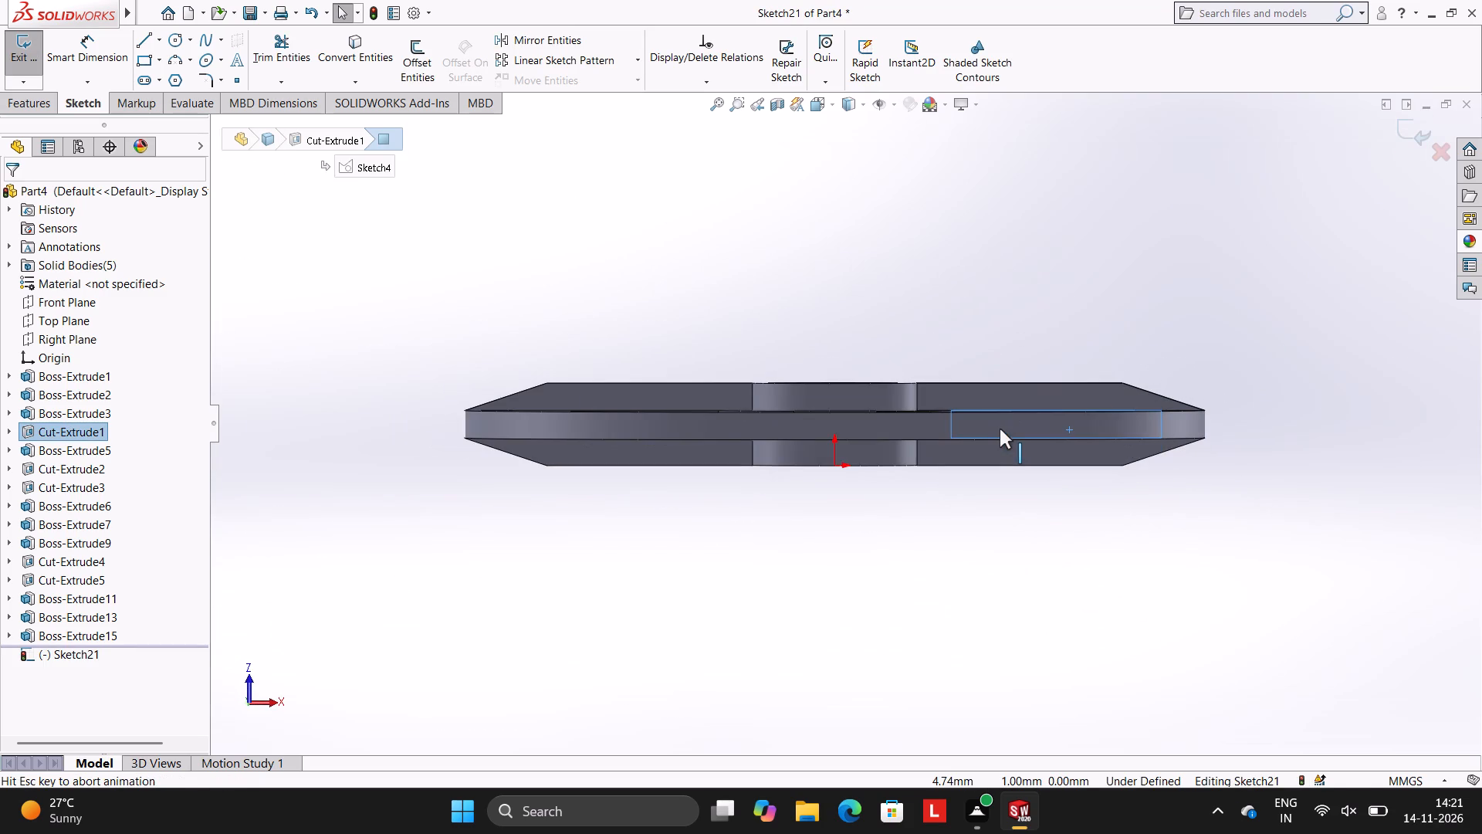
{"action": "key", "text": "Escape"}
{"action": "key", "text": "Escape"}
{"action": "scroll", "coordinate": [1084, 380], "scroll_direction": "down", "scroll_amount": 4}
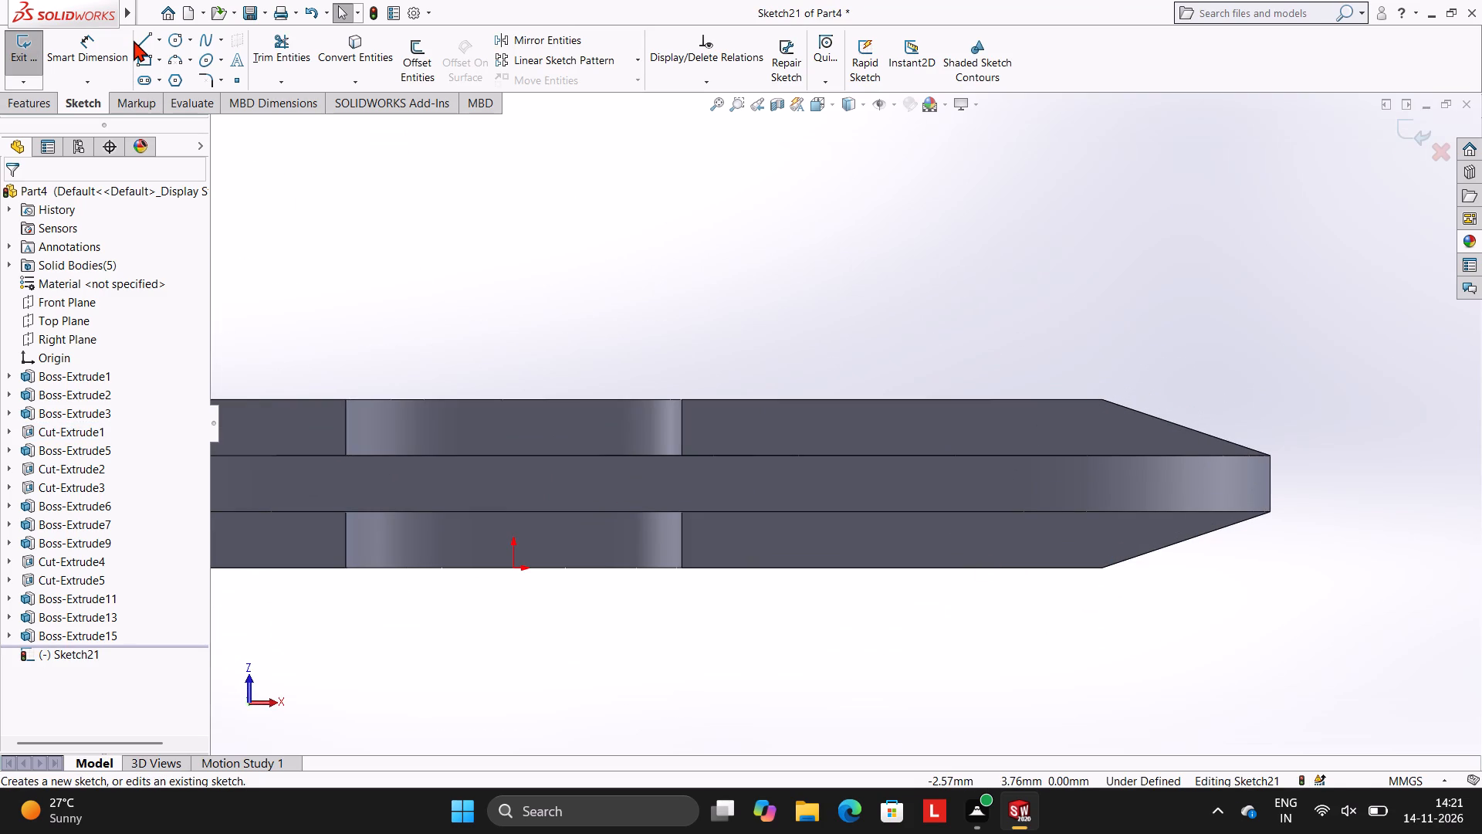
Trace the upper rib's closed profile with a 0.50 mm boss-side vertical, a line to the rim corner, a slope and a 3.75 mm top line.
{"action": "left_click", "coordinate": [134, 40]}
{"action": "left_click", "coordinate": [146, 39]}
{"action": "scroll", "coordinate": [648, 330], "scroll_direction": "down", "scroll_amount": 2}
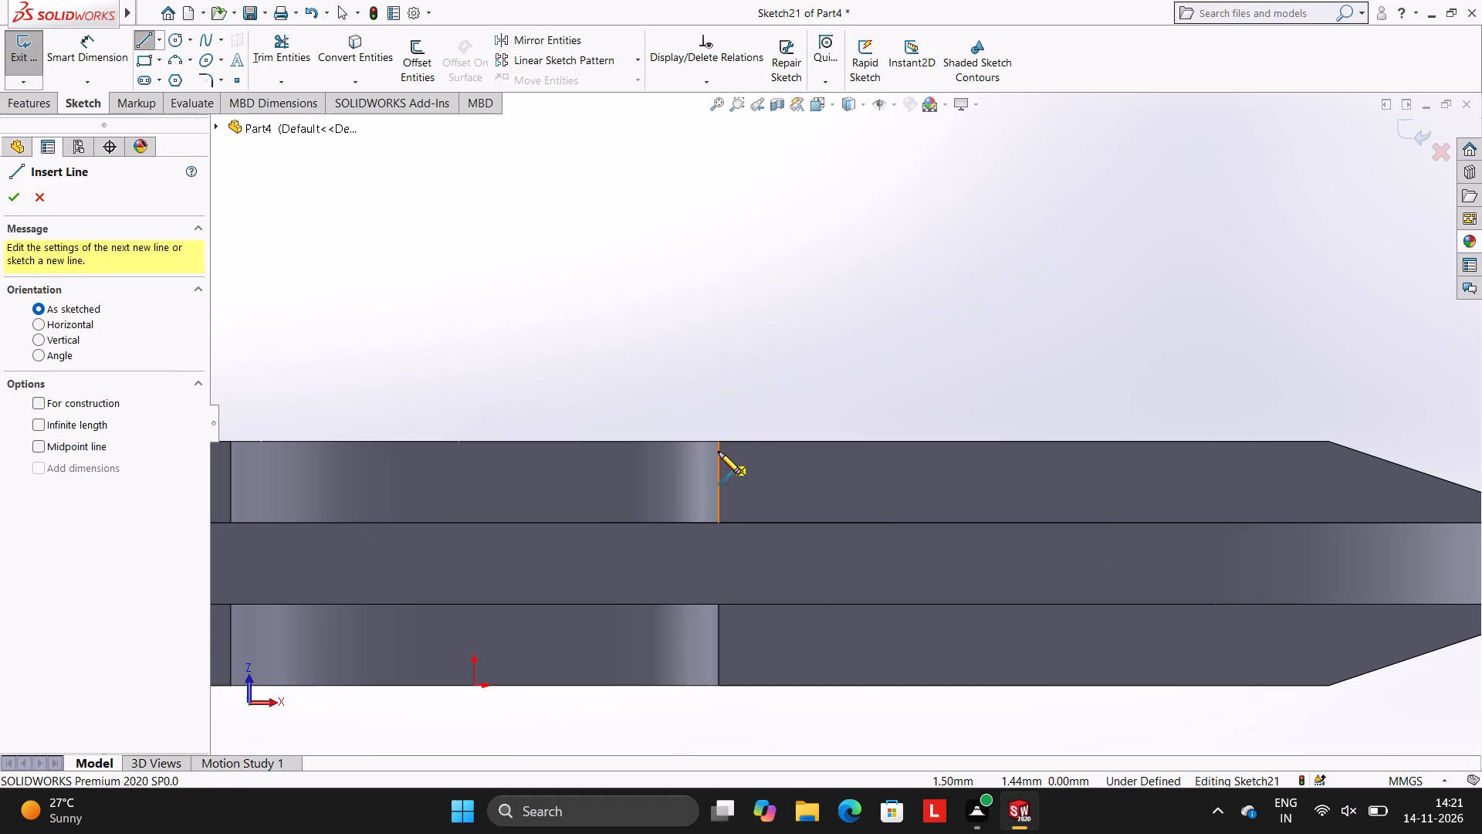
{"action": "left_click", "coordinate": [720, 442]}
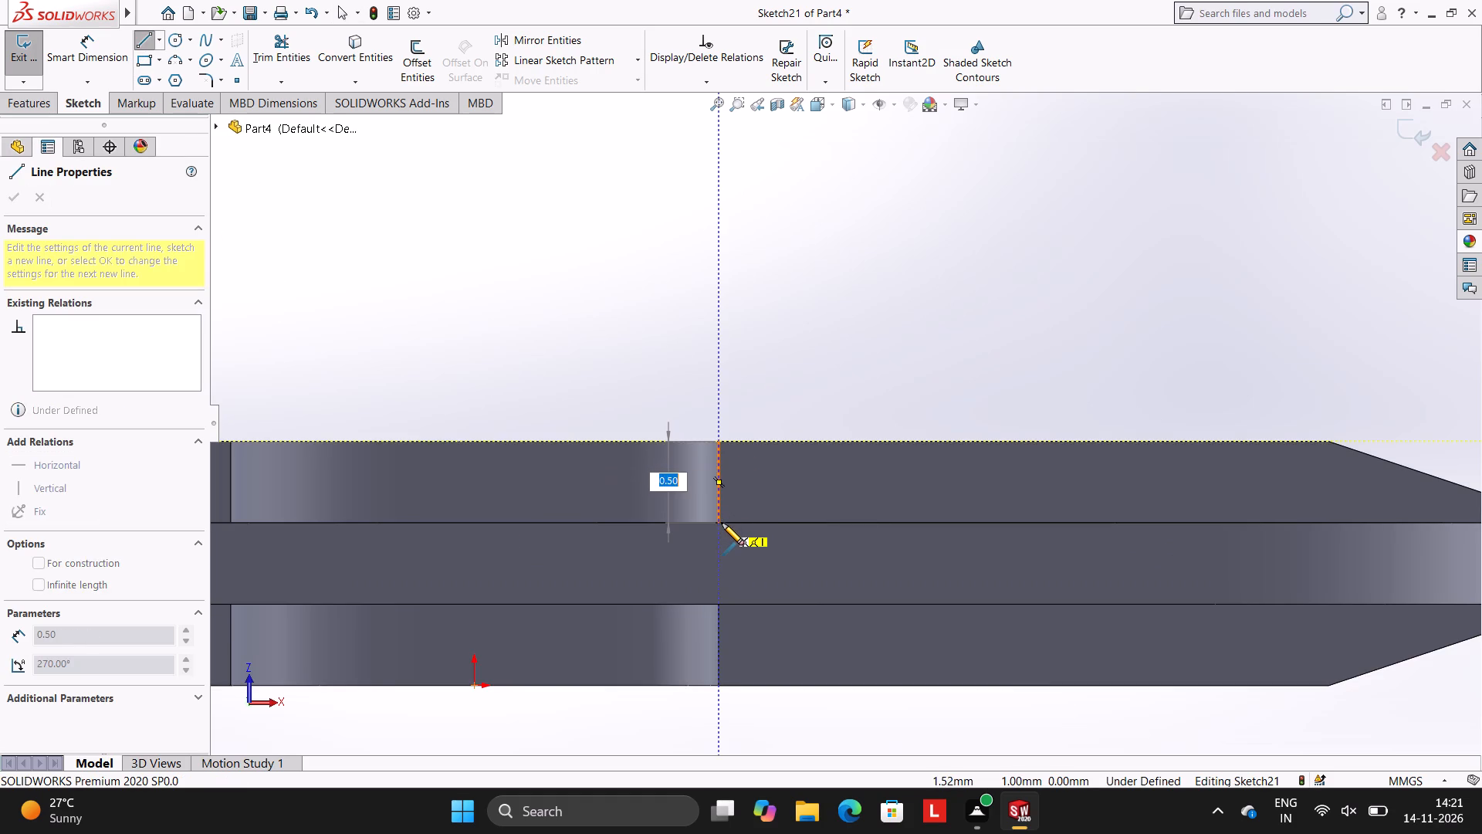
{"action": "left_click", "coordinate": [719, 522]}
{"action": "scroll", "coordinate": [968, 548], "scroll_direction": "up", "scroll_amount": 3}
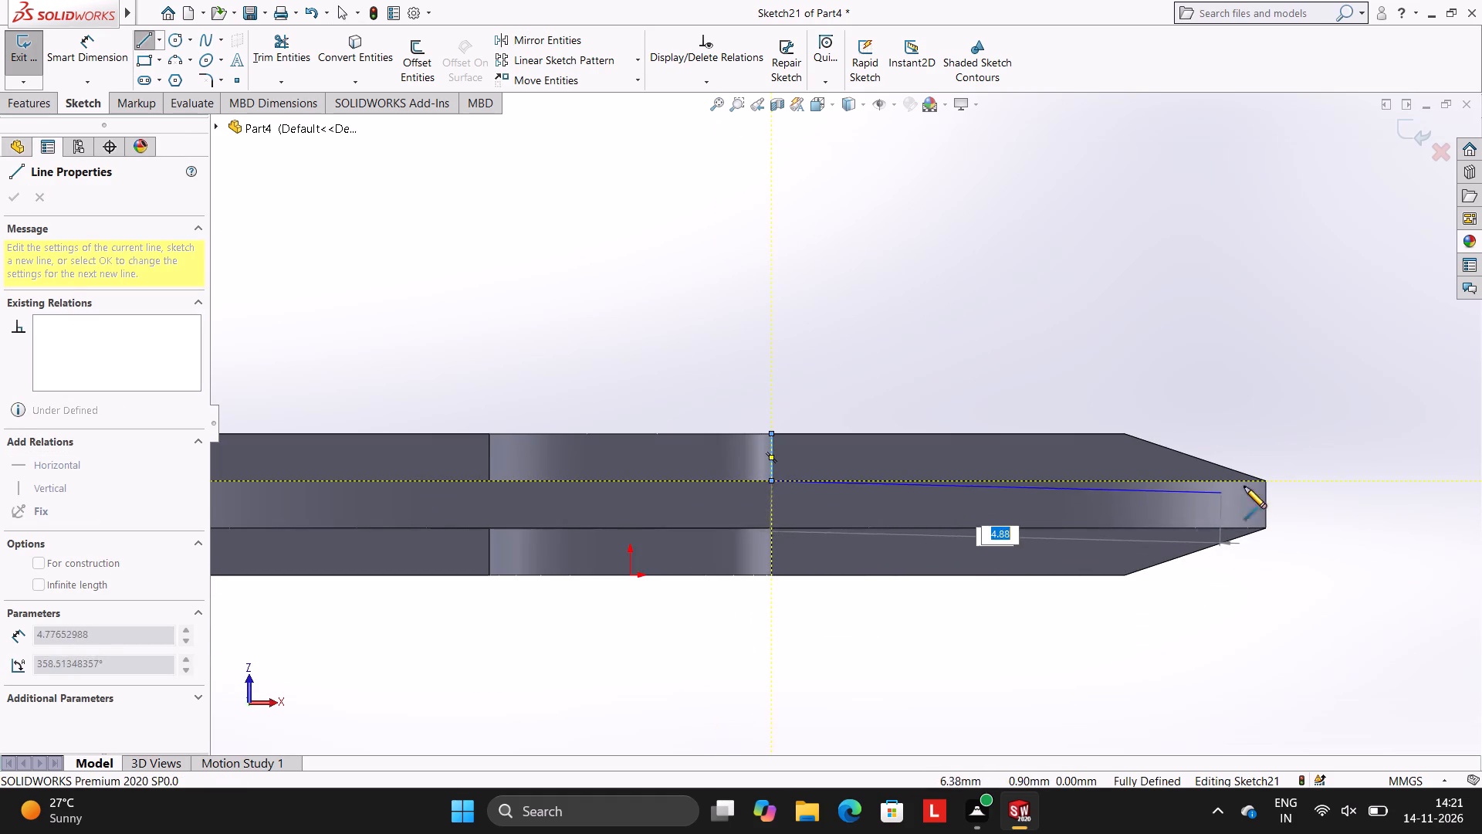
{"action": "left_click_drag", "start_coordinate": [1266, 481], "coordinate": [1259, 481]}
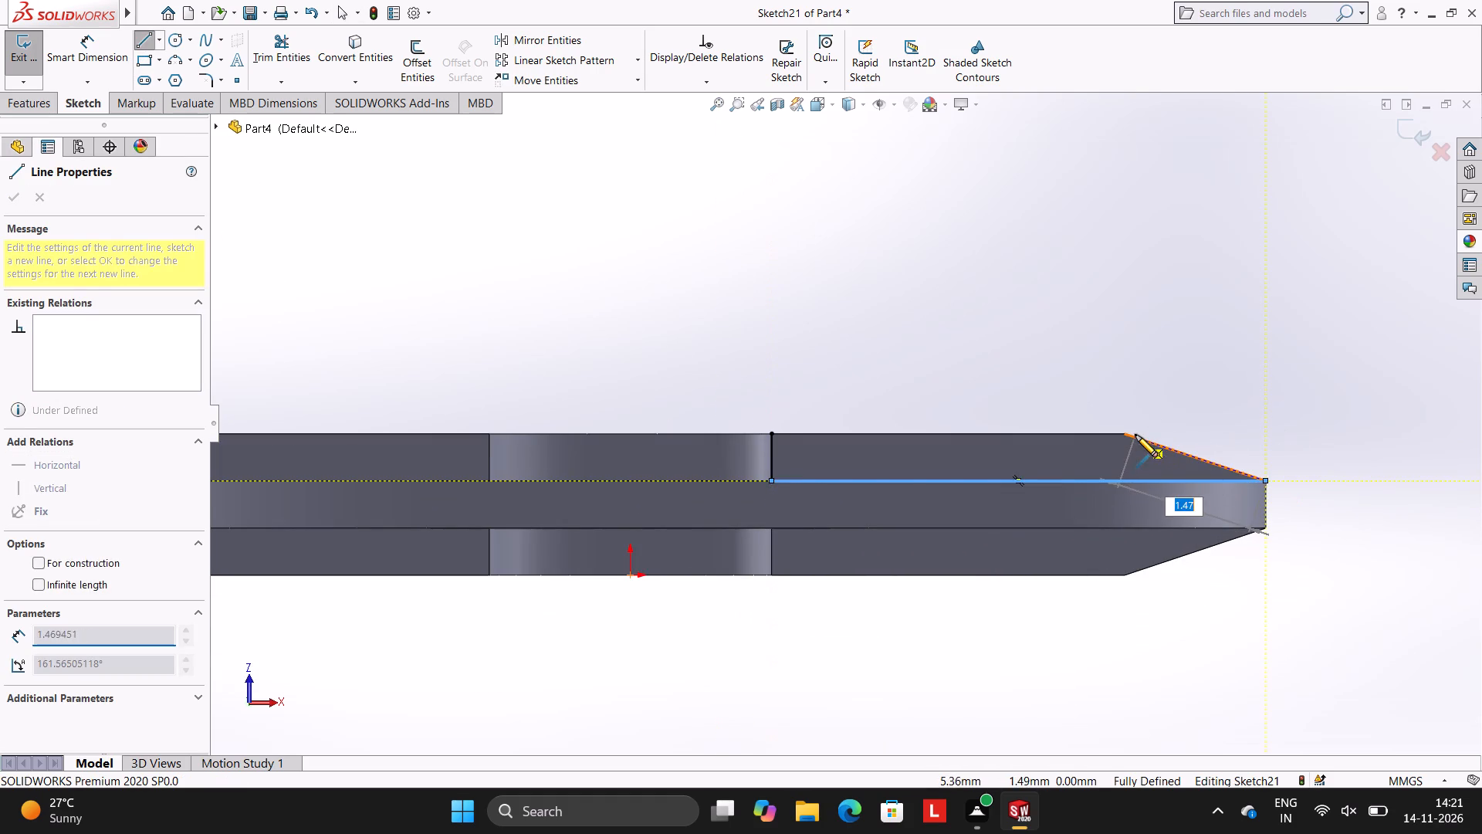
{"action": "left_click", "coordinate": [1124, 432]}
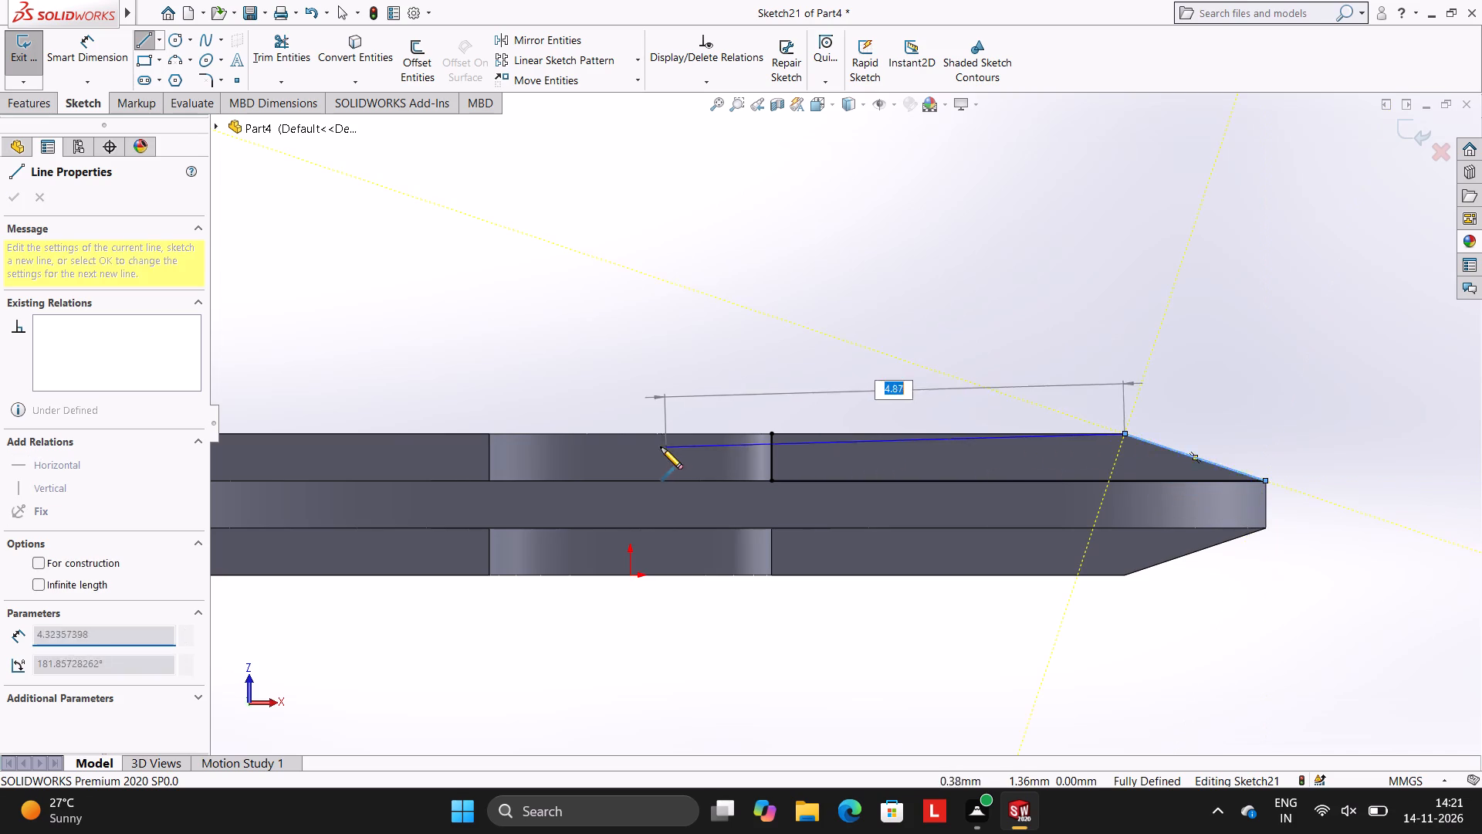
{"action": "left_click", "coordinate": [768, 432]}
{"action": "key", "text": "Escape"}
{"action": "key", "text": "Escape"}
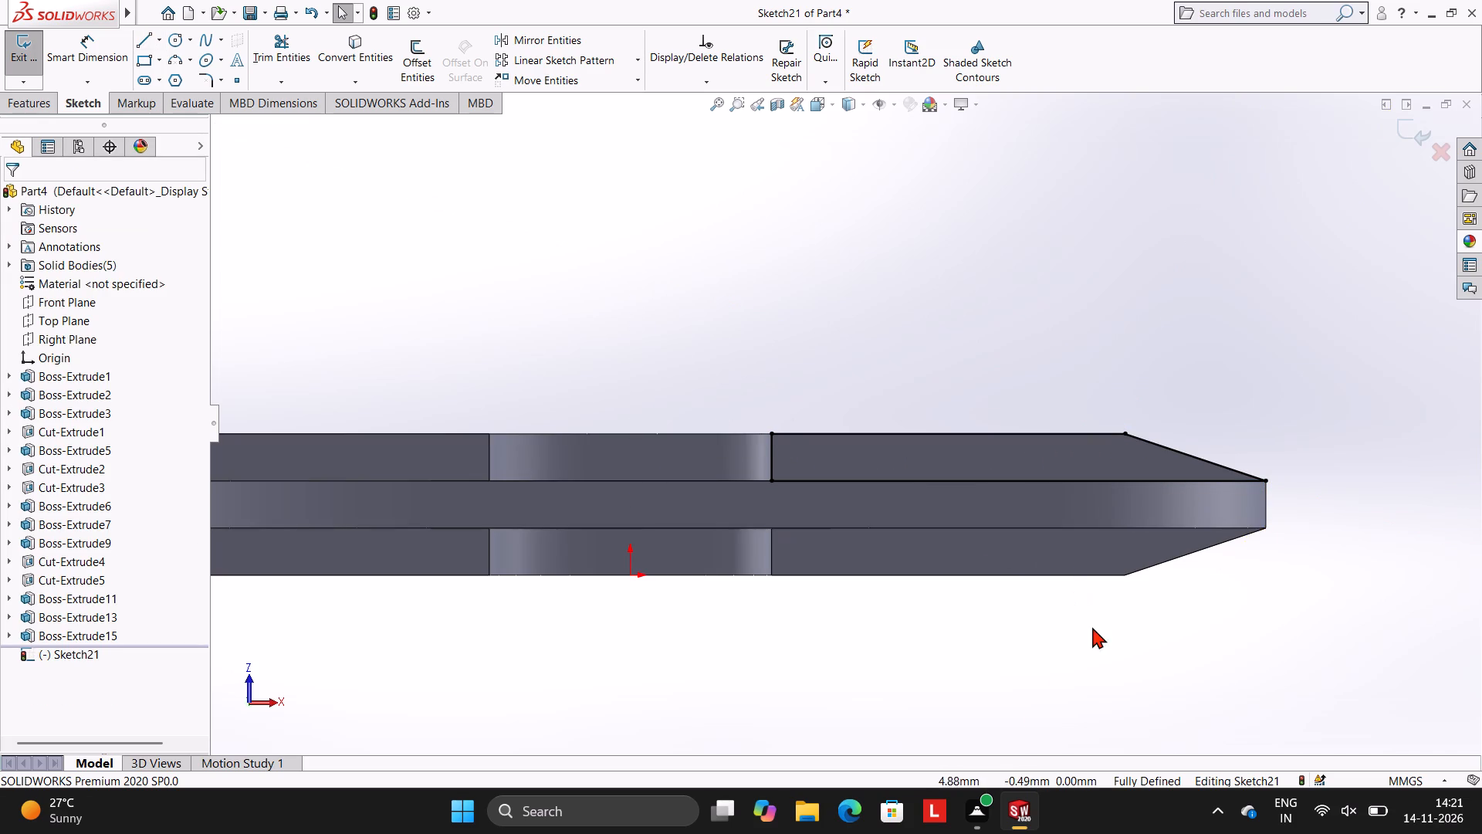
Trace the lower rib's closed profile with a 0.50 mm boss-side vertical, a line to the rim corner, a 1.58 mm slope and a 3.75 mm bottom line.
{"action": "left_click", "coordinate": [142, 37]}
{"action": "scroll", "coordinate": [982, 619], "scroll_direction": "up", "scroll_amount": 3}
{"action": "scroll", "coordinate": [983, 617], "scroll_direction": "down", "scroll_amount": 2}
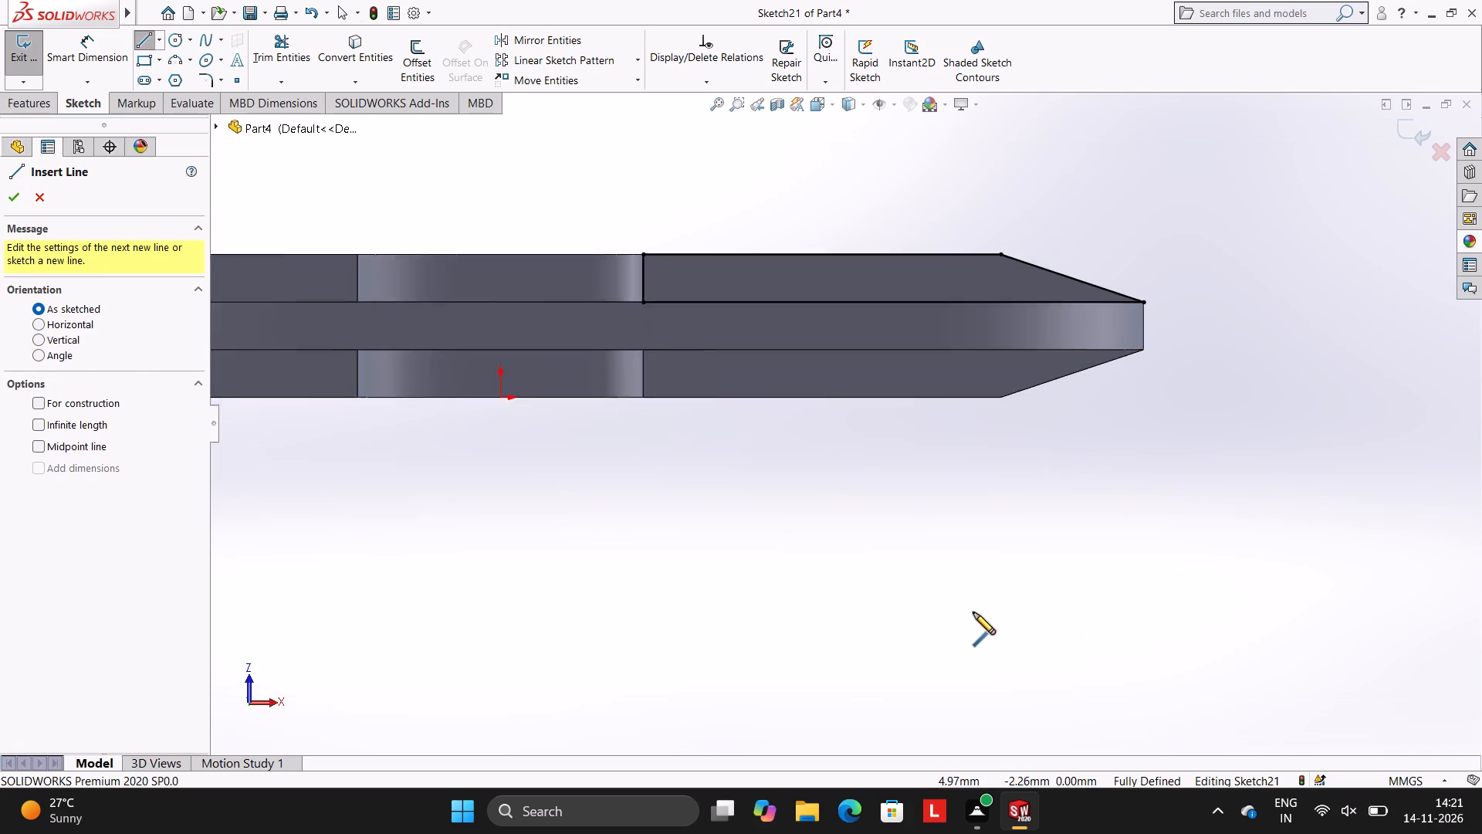
{"action": "scroll", "coordinate": [973, 612], "scroll_direction": "down", "scroll_amount": 4}
{"action": "scroll", "coordinate": [868, 281], "scroll_direction": "up", "scroll_amount": 3}
{"action": "scroll", "coordinate": [875, 259], "scroll_direction": "down", "scroll_amount": 4}
{"action": "scroll", "coordinate": [857, 330], "scroll_direction": "up", "scroll_amount": 1}
{"action": "scroll", "coordinate": [815, 478], "scroll_direction": "down", "scroll_amount": 2}
{"action": "scroll", "coordinate": [712, 430], "scroll_direction": "up", "scroll_amount": 3}
{"action": "scroll", "coordinate": [696, 443], "scroll_direction": "down", "scroll_amount": 1}
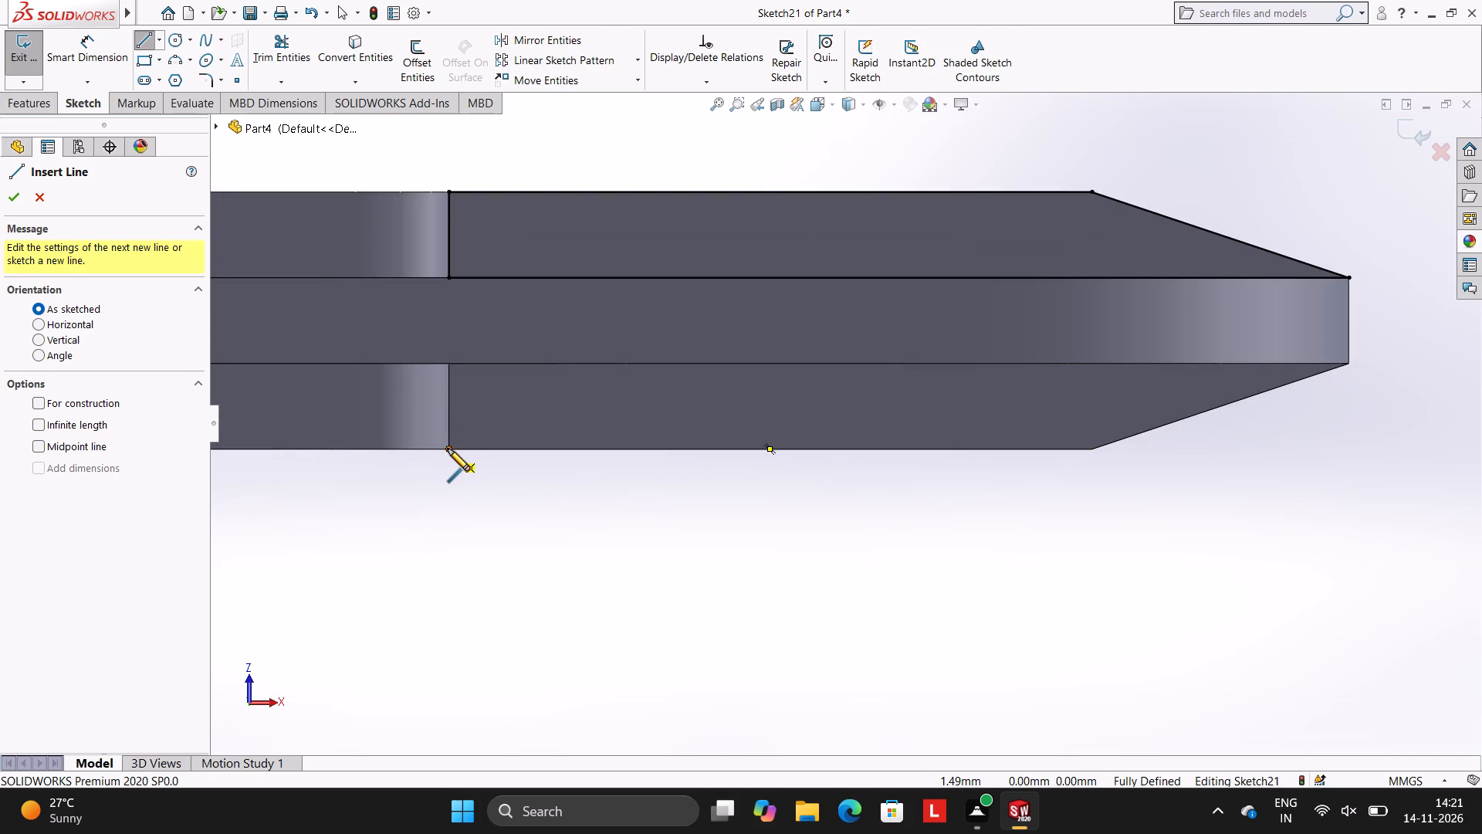
{"action": "left_click", "coordinate": [448, 449]}
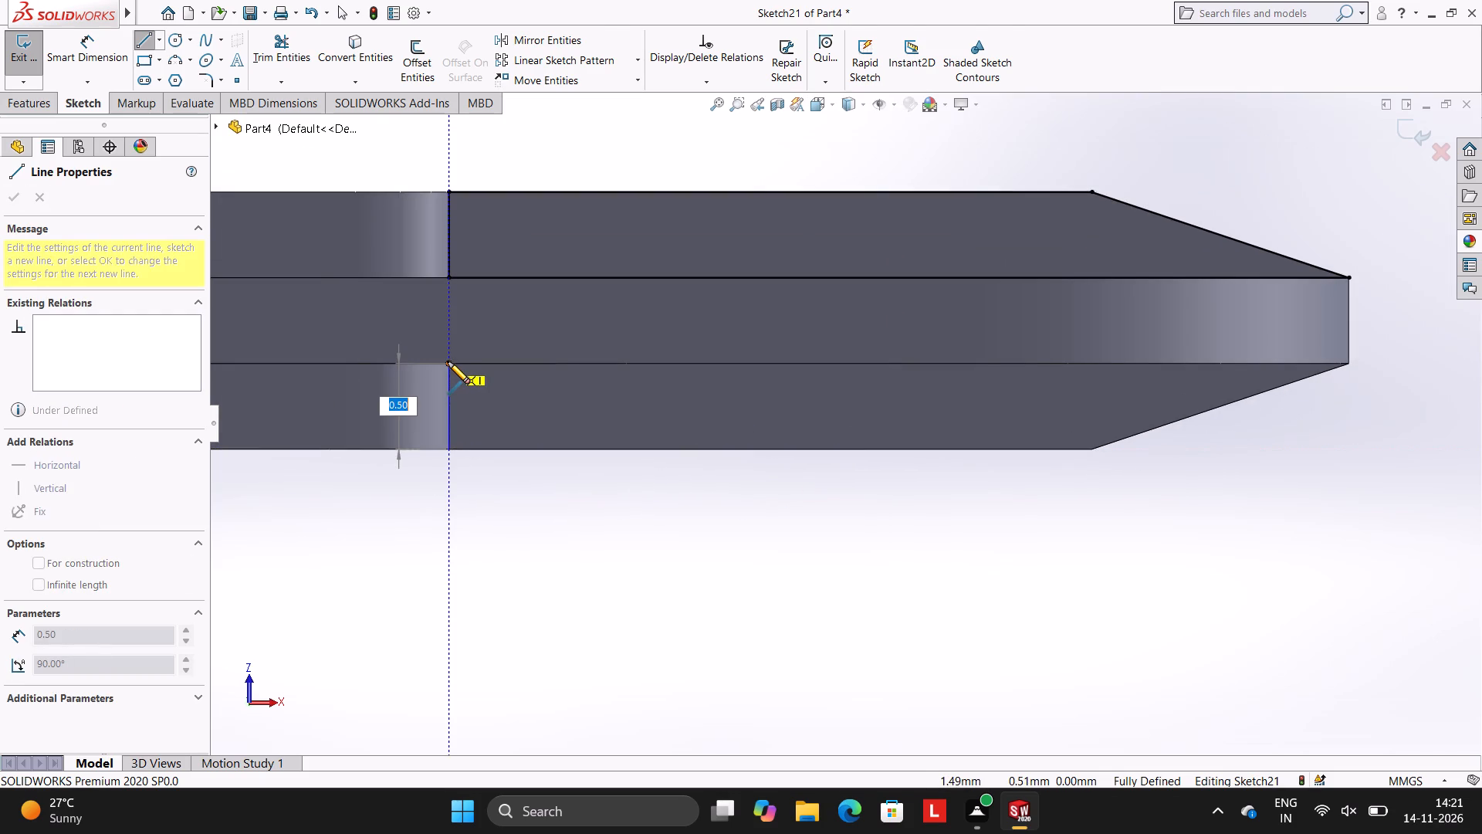
{"action": "left_click", "coordinate": [448, 361]}
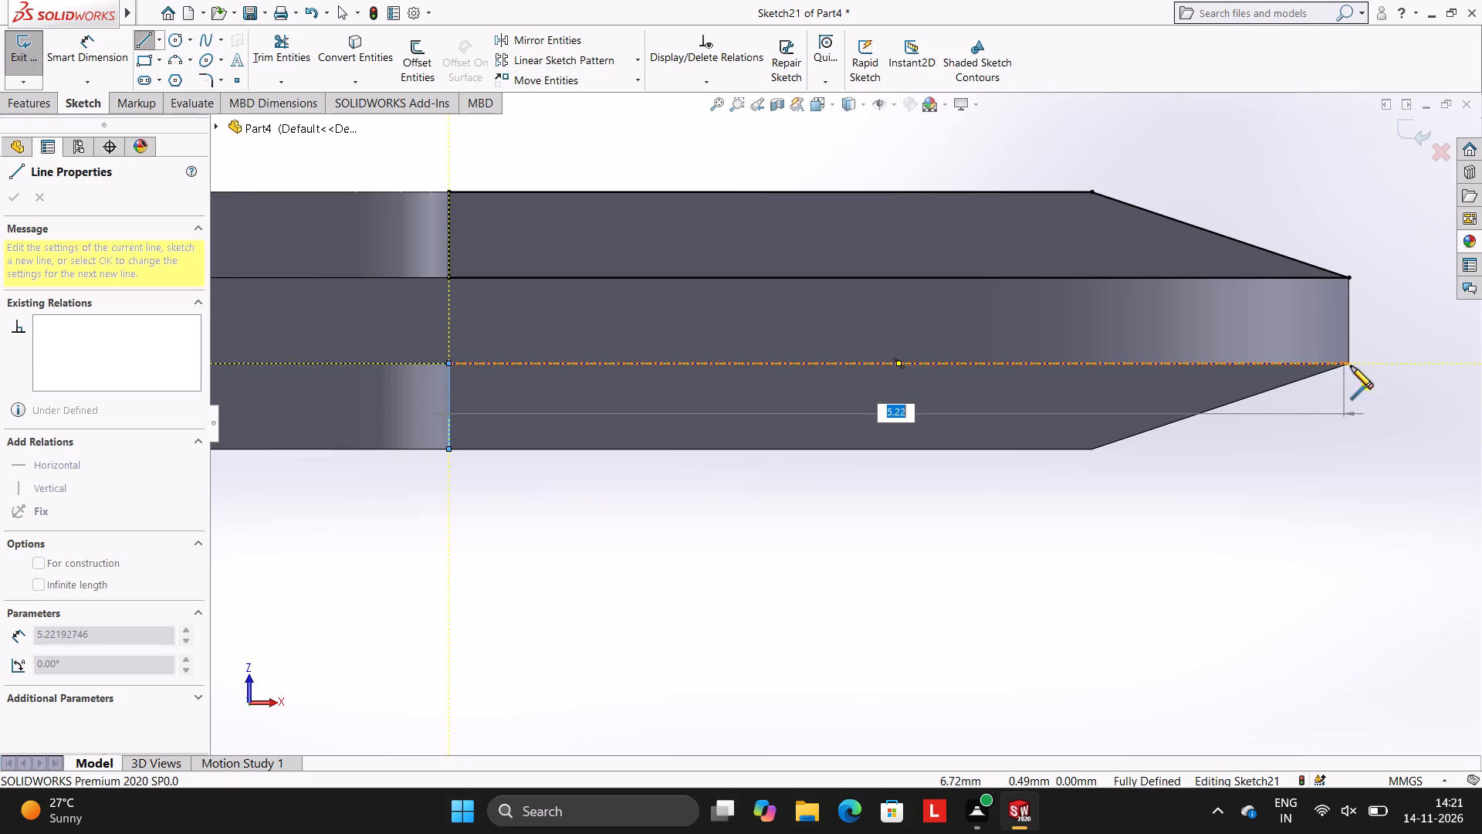
{"action": "left_click", "coordinate": [1346, 364]}
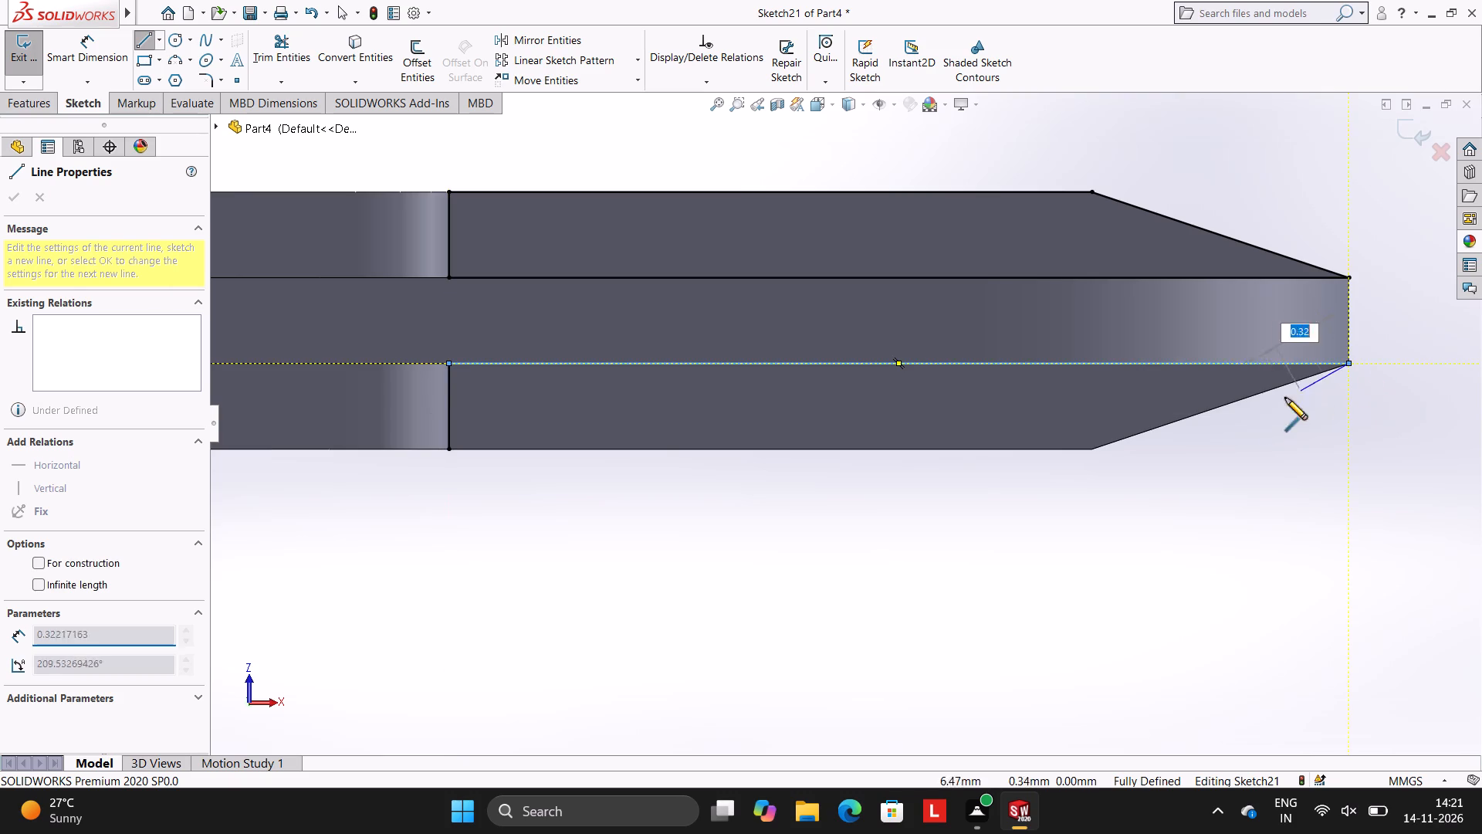
{"action": "left_click", "coordinate": [1090, 448]}
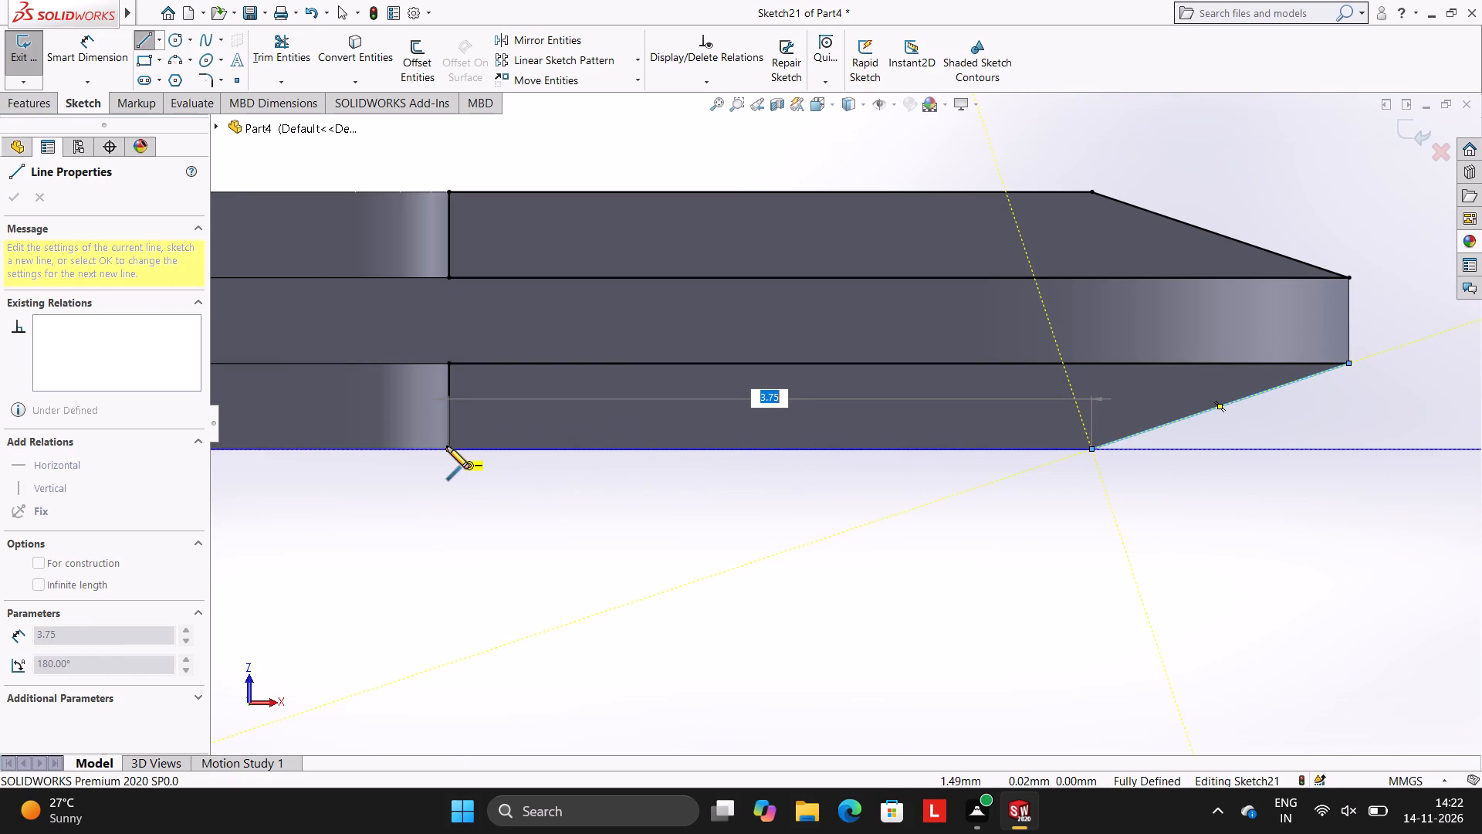
{"action": "left_click", "coordinate": [447, 449]}
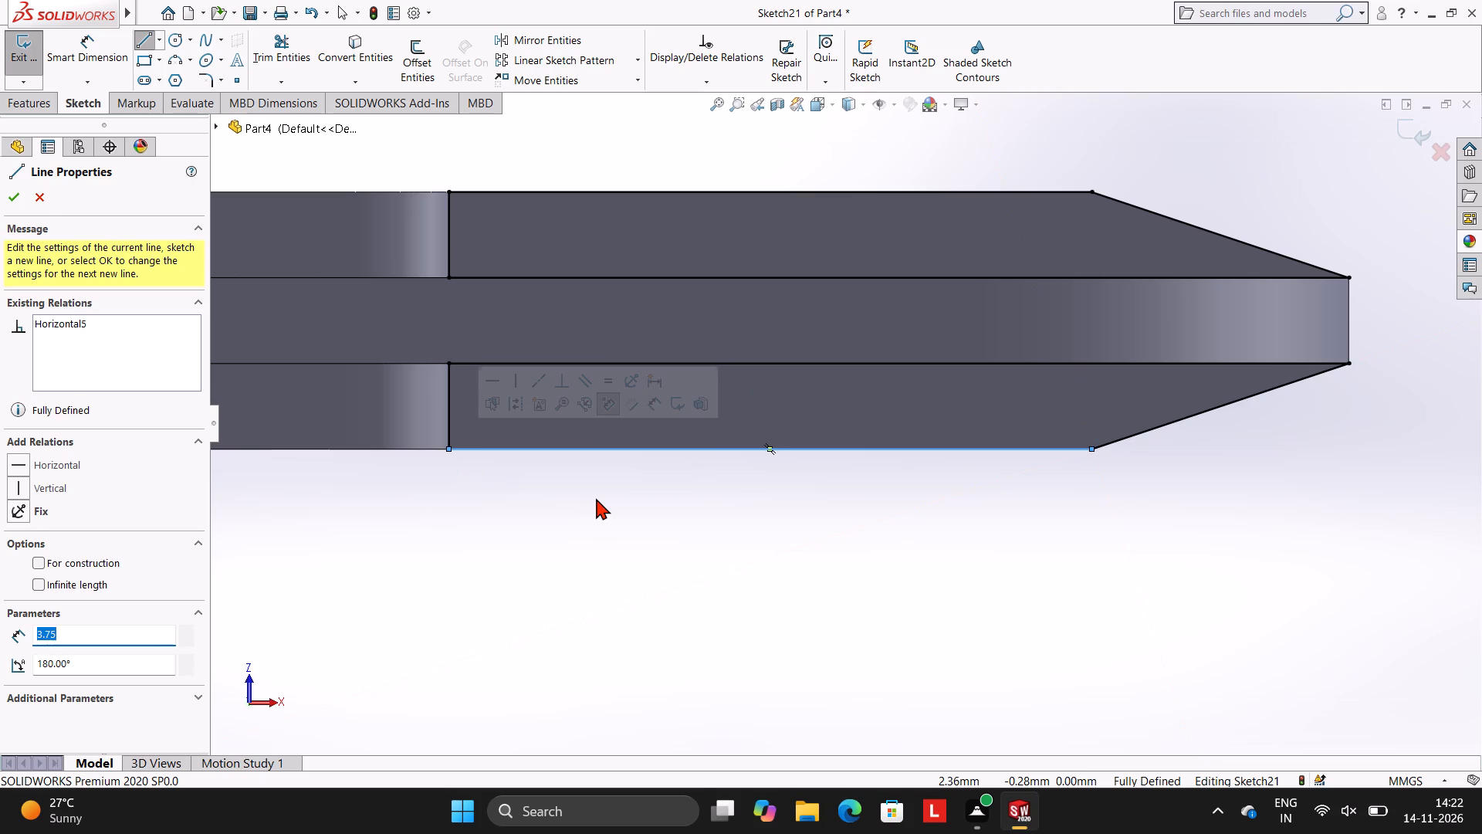
{"action": "key", "text": "Escape"}
{"action": "key", "text": "Escape"}
{"action": "key", "text": "Escape"}
{"action": "key", "text": "Escape"}
Trace the opposite arm's lower rib as a closed profile with a 5.25 mm top line, 0.50 mm boss-side vertical, bottom line and rim slope.
{"action": "scroll", "coordinate": [695, 375], "scroll_direction": "up", "scroll_amount": 6}
{"action": "scroll", "coordinate": [749, 364], "scroll_direction": "down", "scroll_amount": 2}
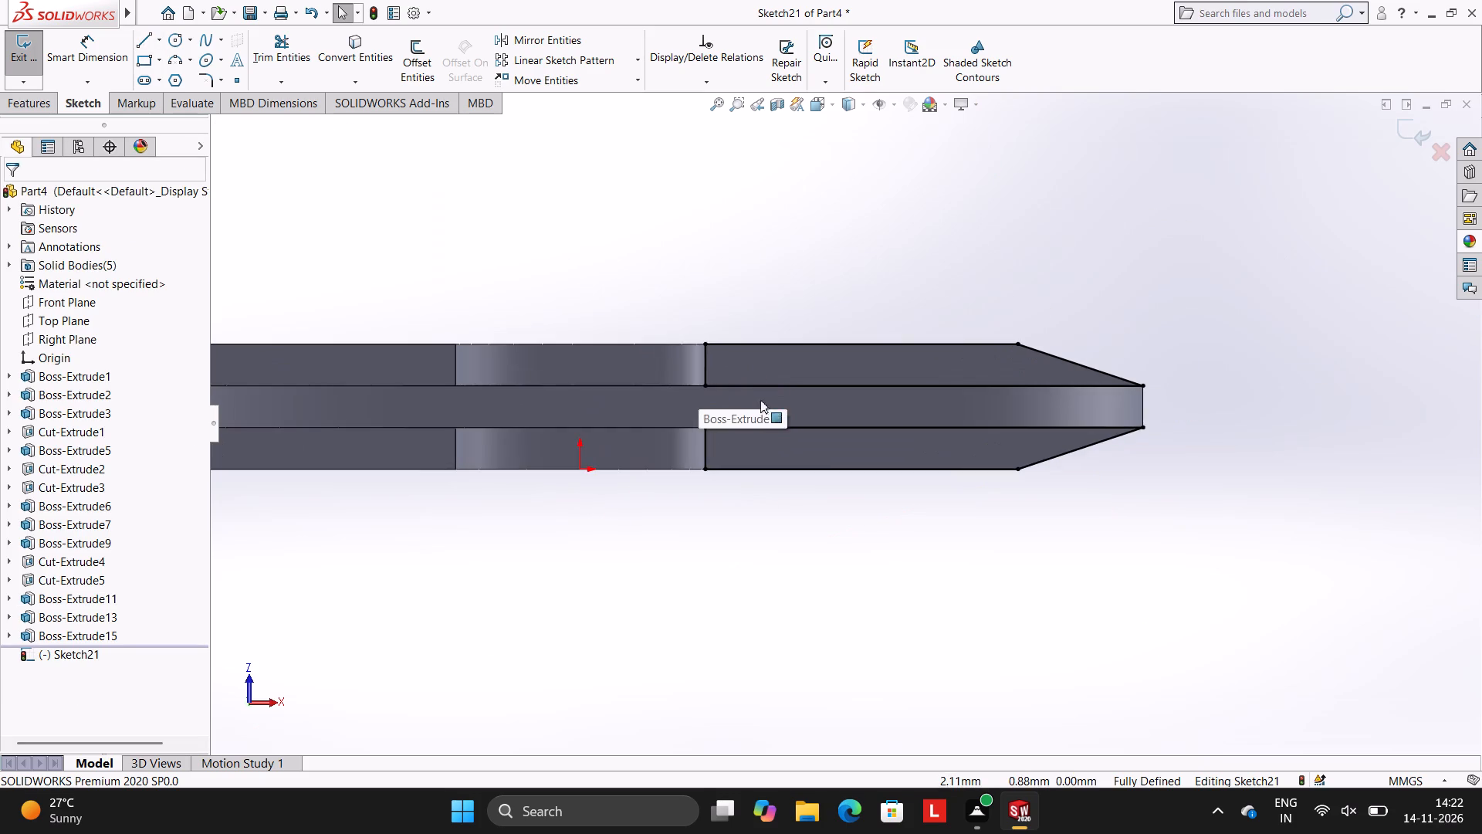
{"action": "scroll", "coordinate": [646, 385], "scroll_direction": "up", "scroll_amount": 2}
{"action": "scroll", "coordinate": [665, 376], "scroll_direction": "down", "scroll_amount": 1}
{"action": "scroll", "coordinate": [732, 390], "scroll_direction": "up", "scroll_amount": 2}
{"action": "scroll", "coordinate": [736, 390], "scroll_direction": "down", "scroll_amount": 2}
{"action": "scroll", "coordinate": [729, 466], "scroll_direction": "up", "scroll_amount": 2}
{"action": "scroll", "coordinate": [799, 418], "scroll_direction": "down", "scroll_amount": 1}
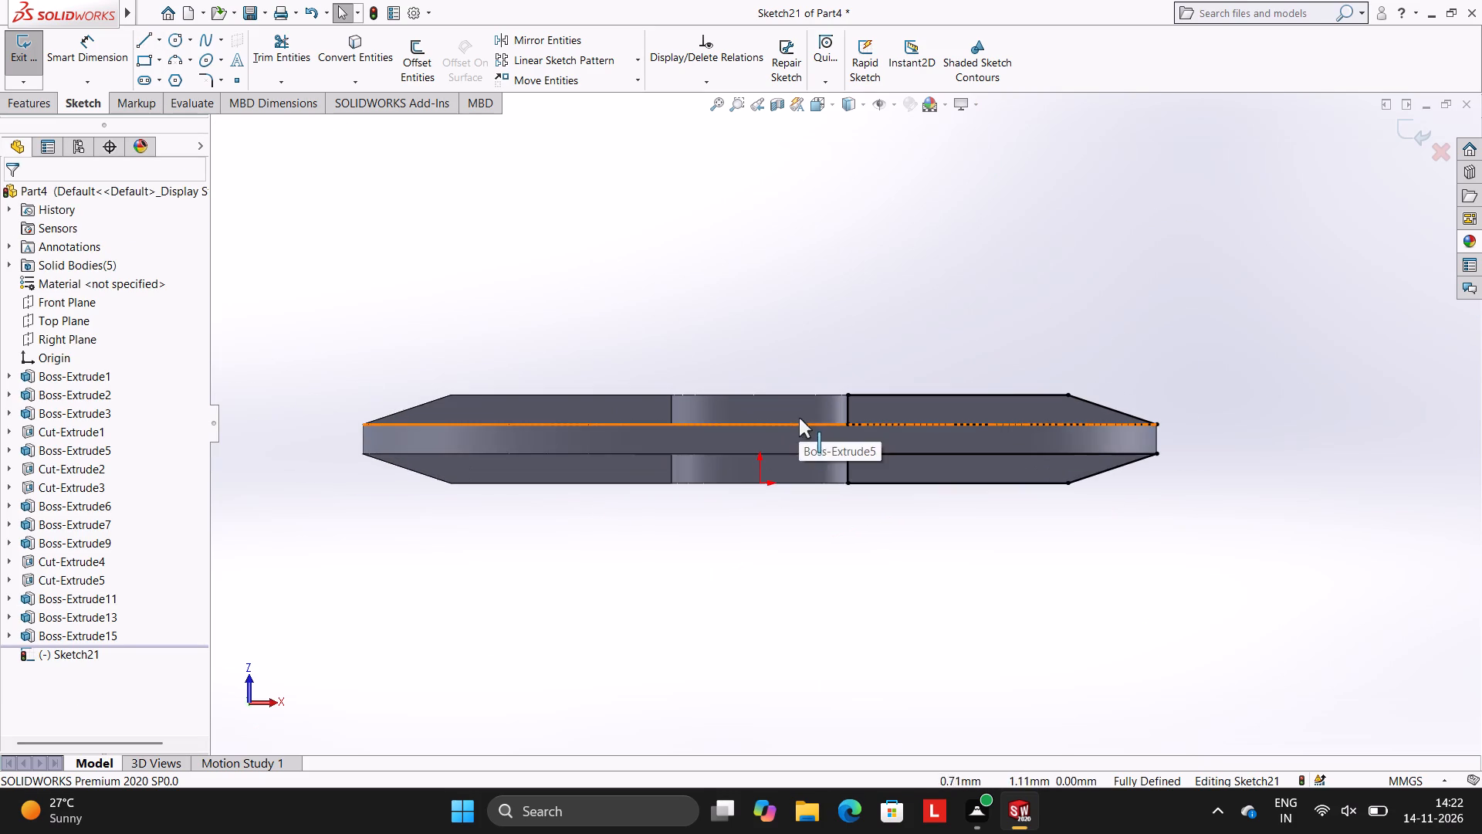
{"action": "left_click", "coordinate": [137, 38]}
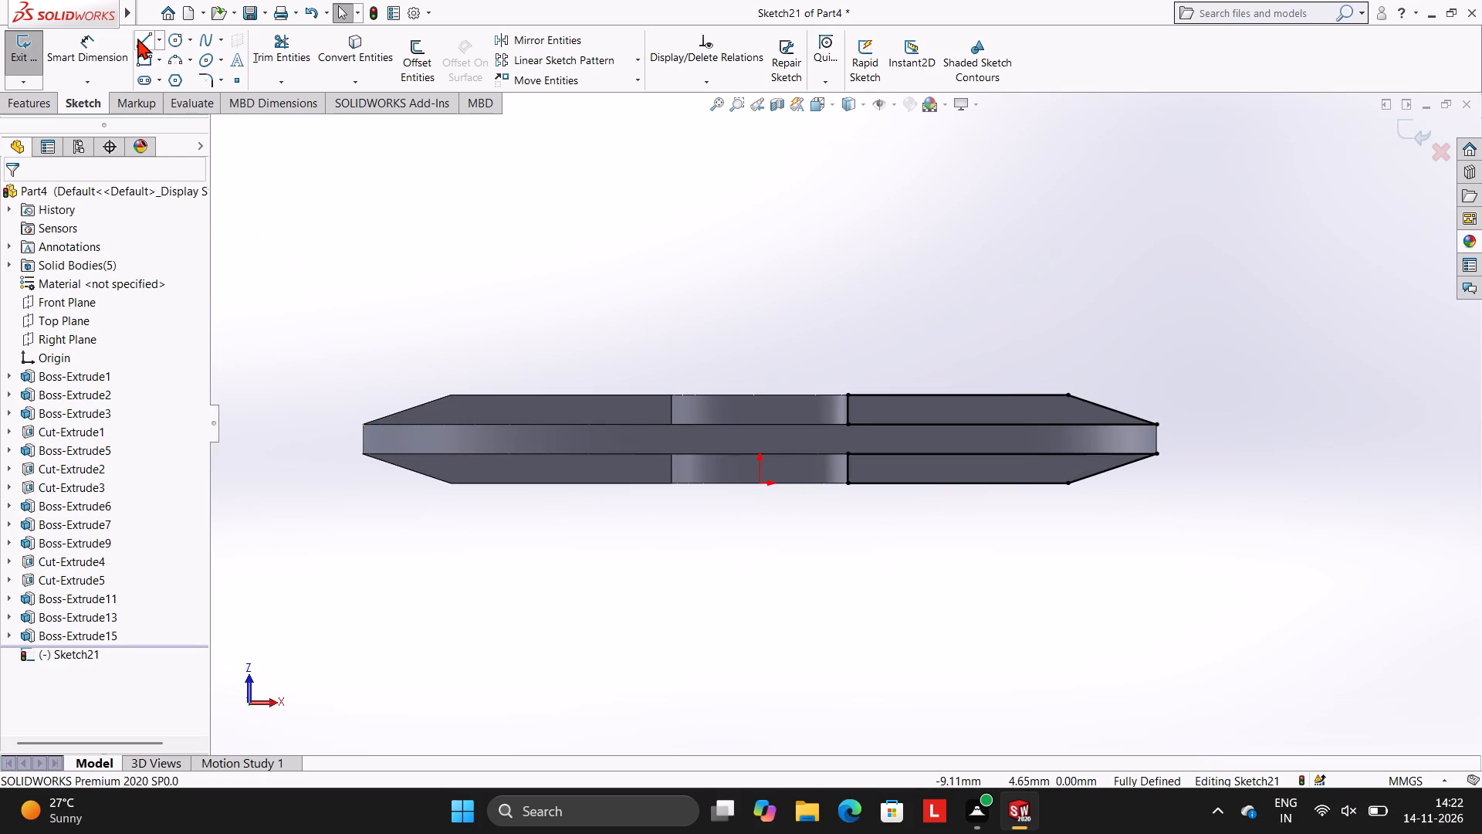
{"action": "scroll", "coordinate": [481, 326], "scroll_direction": "down", "scroll_amount": 3}
{"action": "scroll", "coordinate": [753, 645], "scroll_direction": "up", "scroll_amount": 2}
{"action": "scroll", "coordinate": [767, 562], "scroll_direction": "down", "scroll_amount": 1}
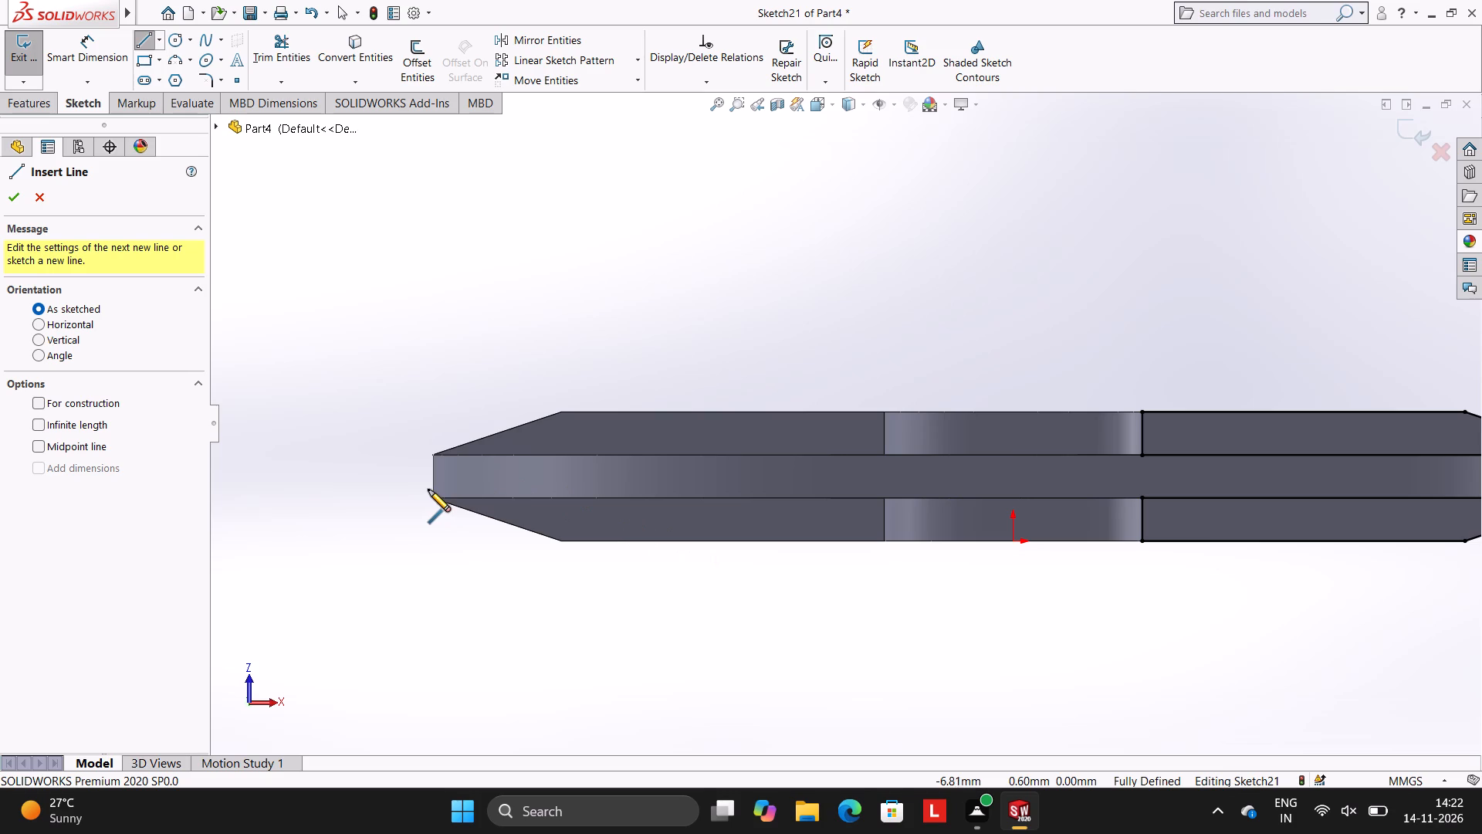
{"action": "left_click", "coordinate": [432, 498]}
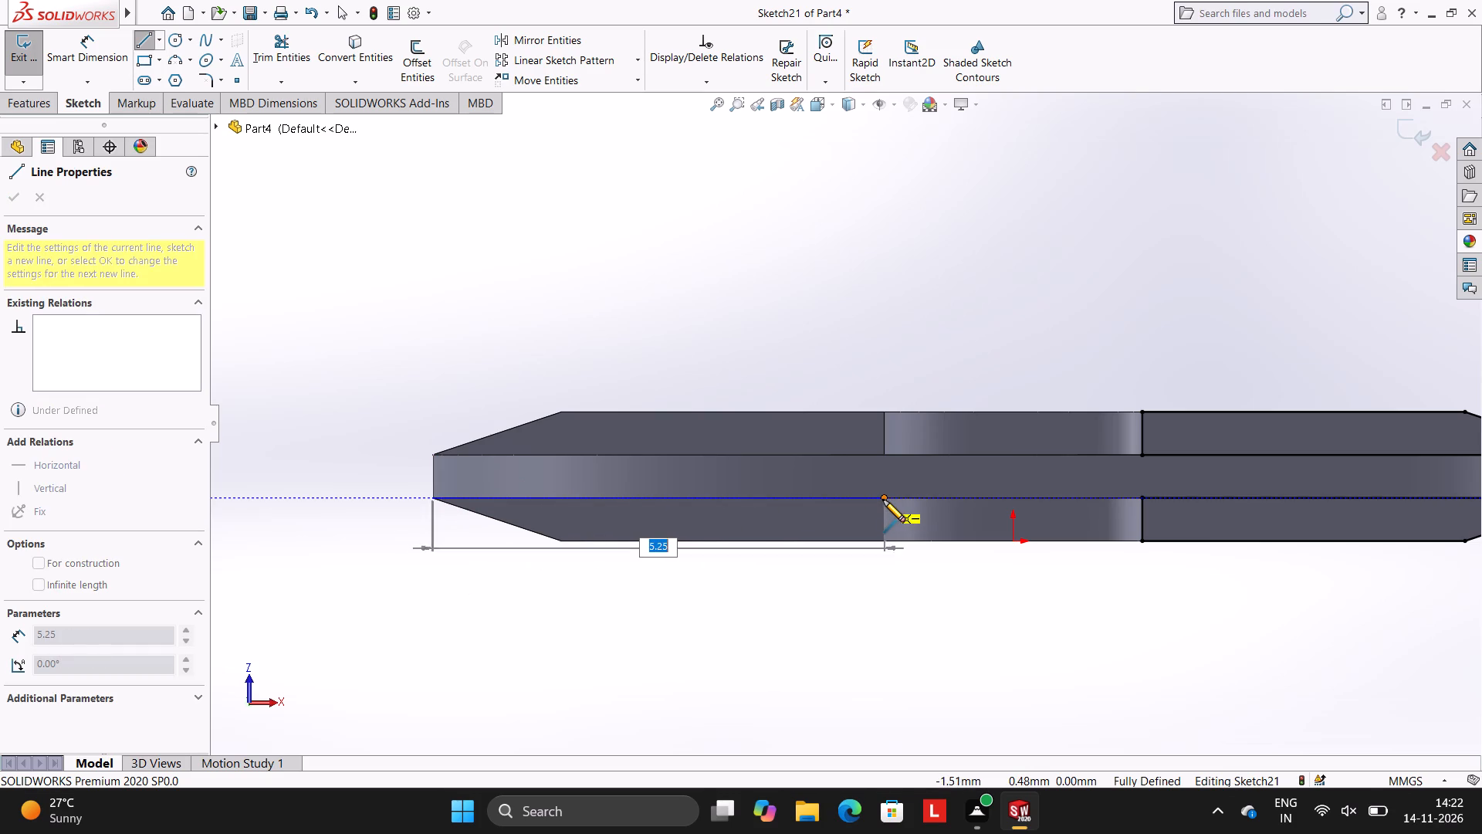
{"action": "left_click", "coordinate": [882, 500]}
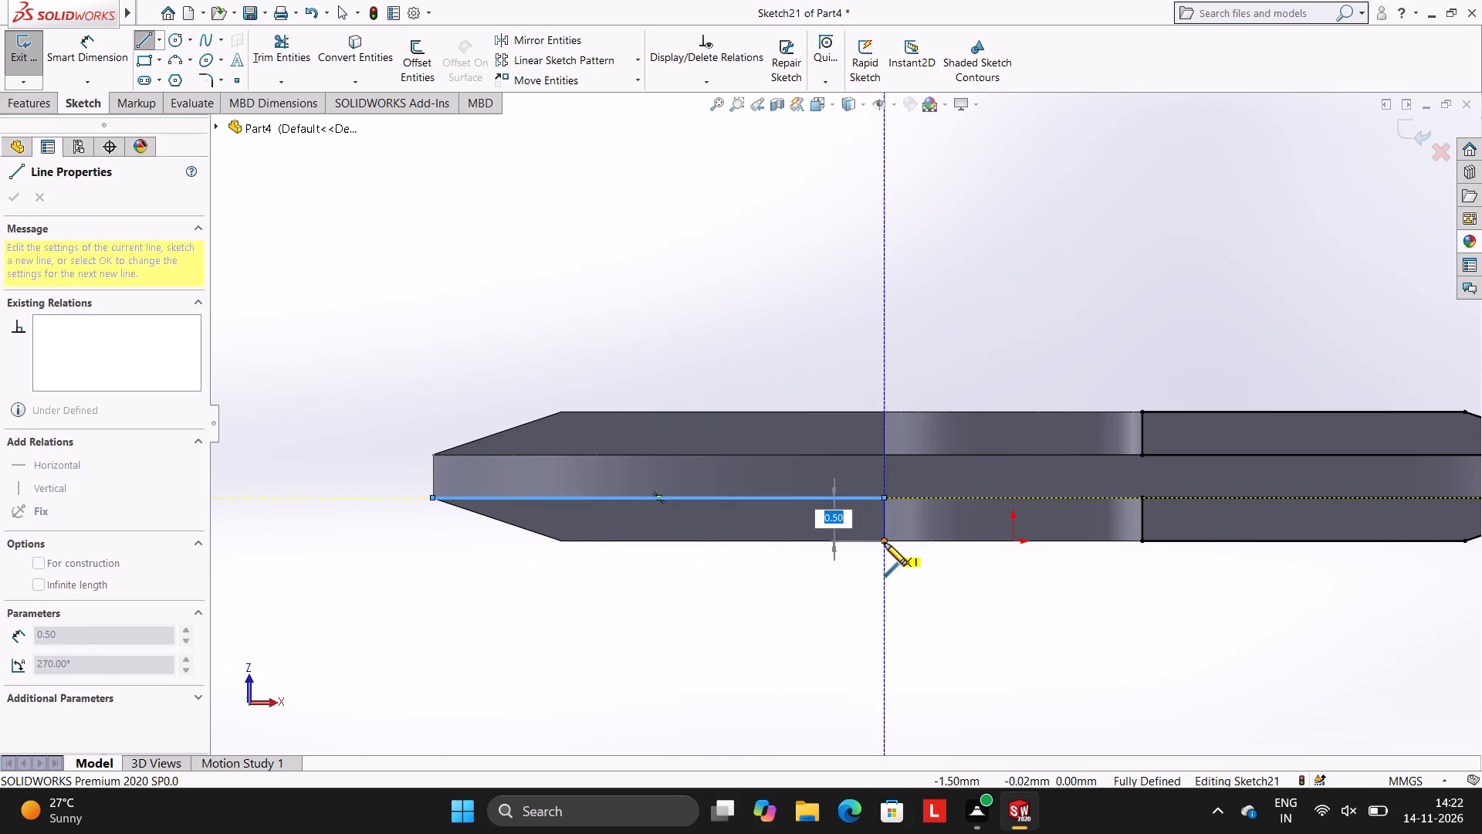
{"action": "left_click", "coordinate": [885, 543]}
{"action": "left_click", "coordinate": [563, 541]}
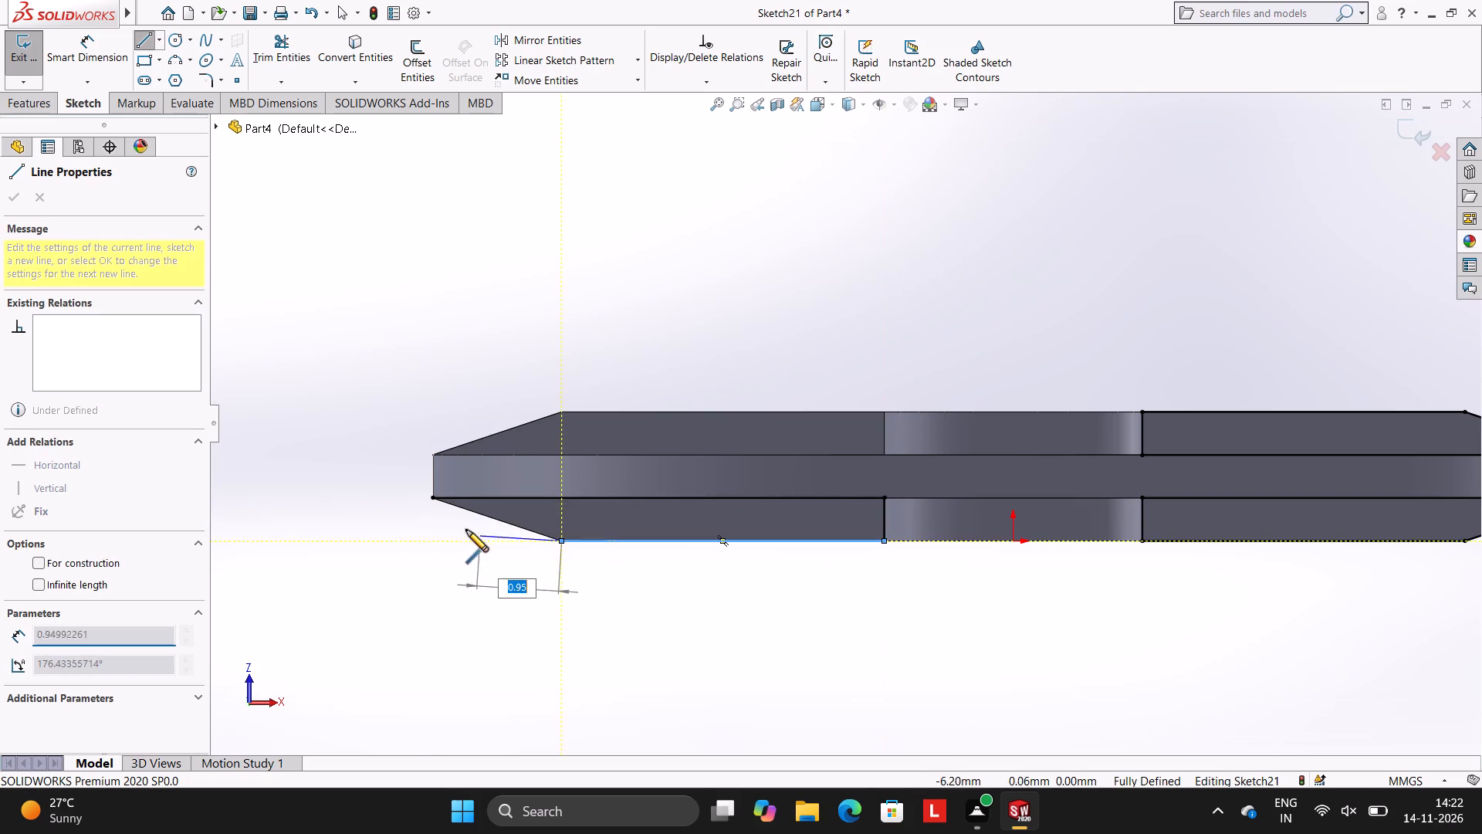
{"action": "left_click", "coordinate": [430, 496]}
{"action": "key", "text": "Escape"}
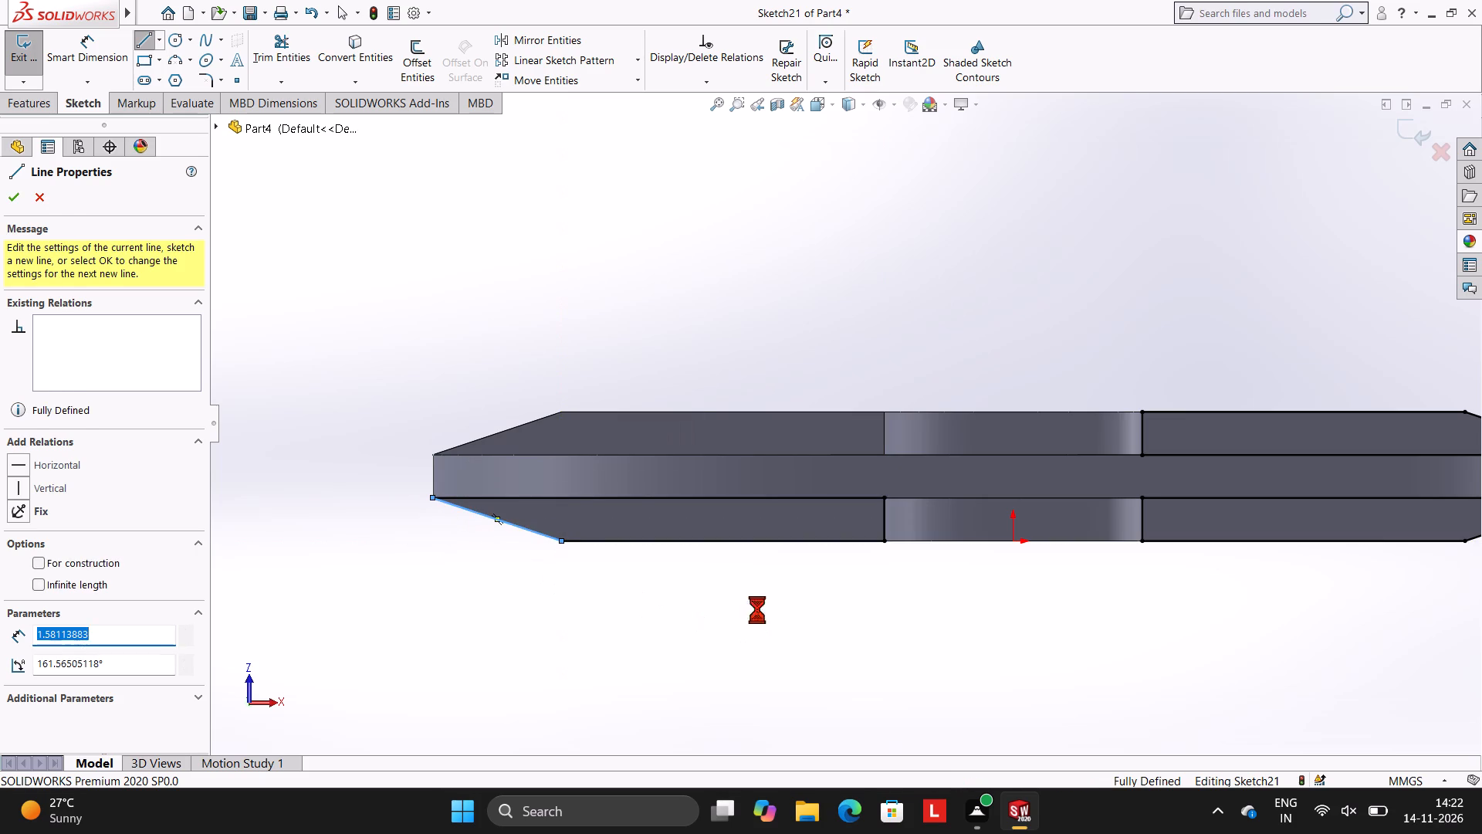
{"action": "key", "text": "Escape"}
Extrude-cut the three traced rib profiles to a blind depth of 0.65 mm.
{"action": "left_click_drag", "start_coordinate": [38, 103], "coordinate": [54, 103]}
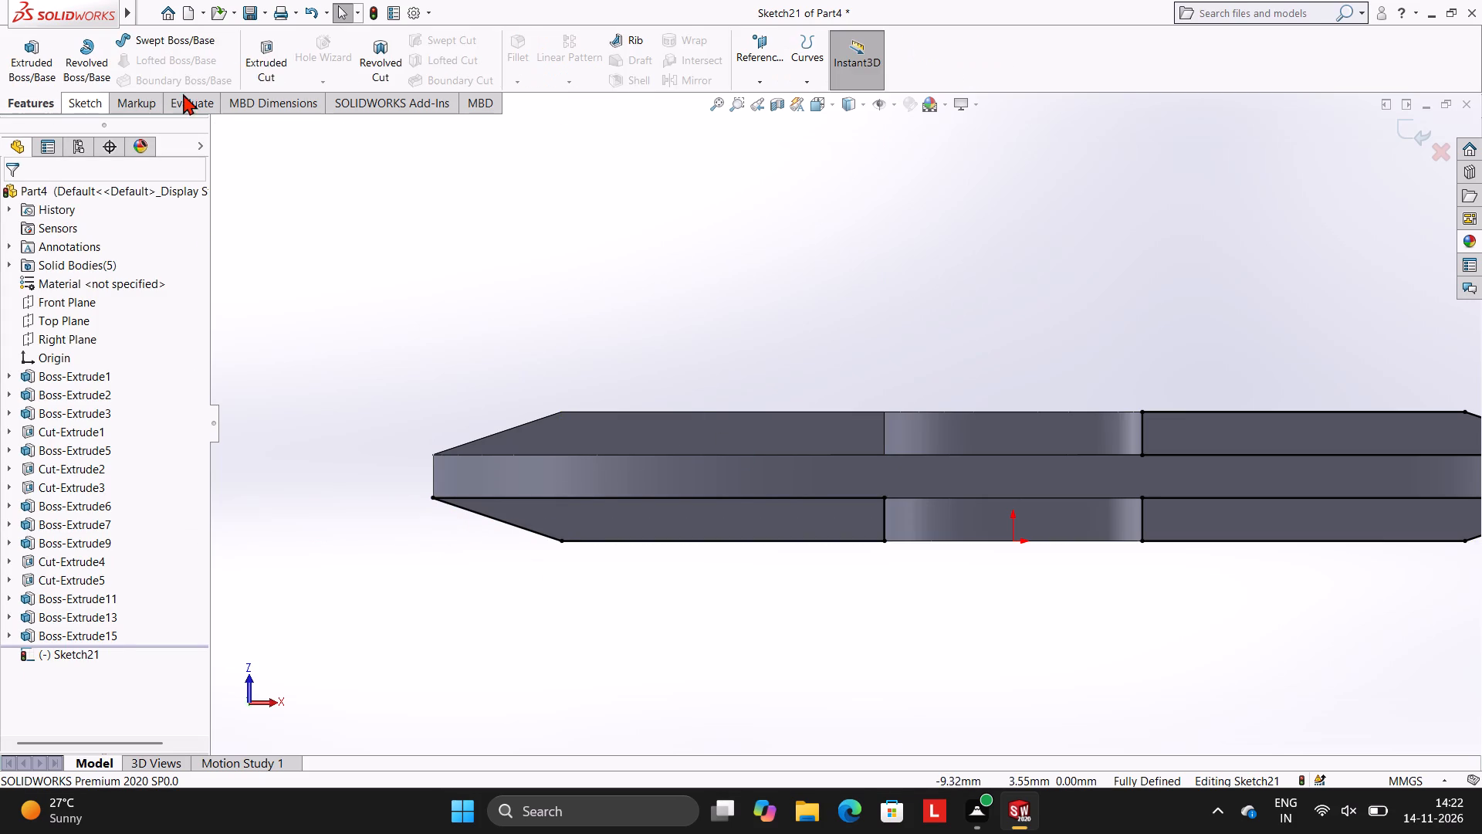
{"action": "left_click", "coordinate": [266, 54]}
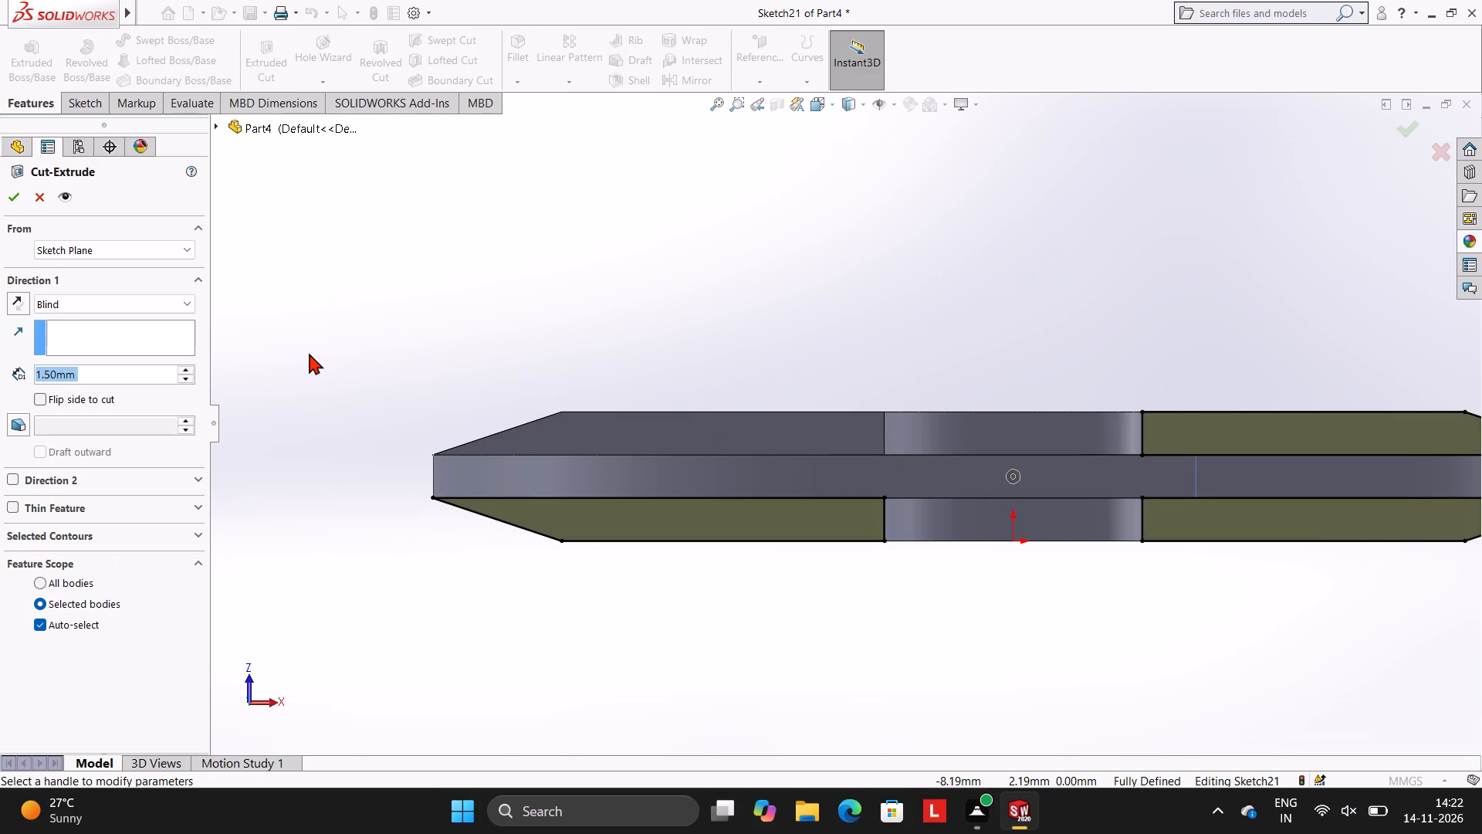
{"action": "type", "text": "0.65"}
{"action": "key", "text": "Return"}
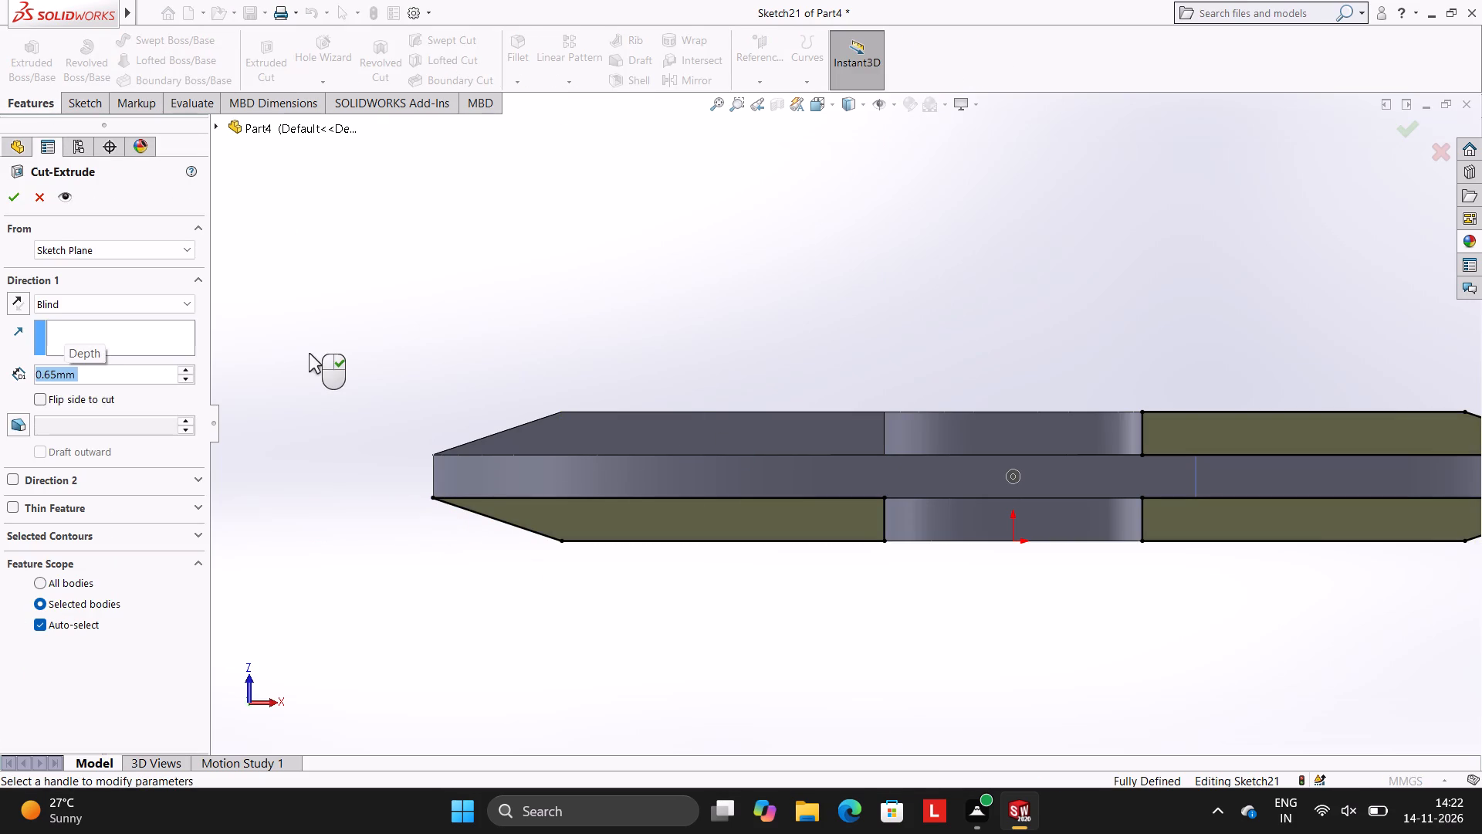
{"action": "middle_click_drag", "start_coordinate": [922, 353], "coordinate": [990, 493]}
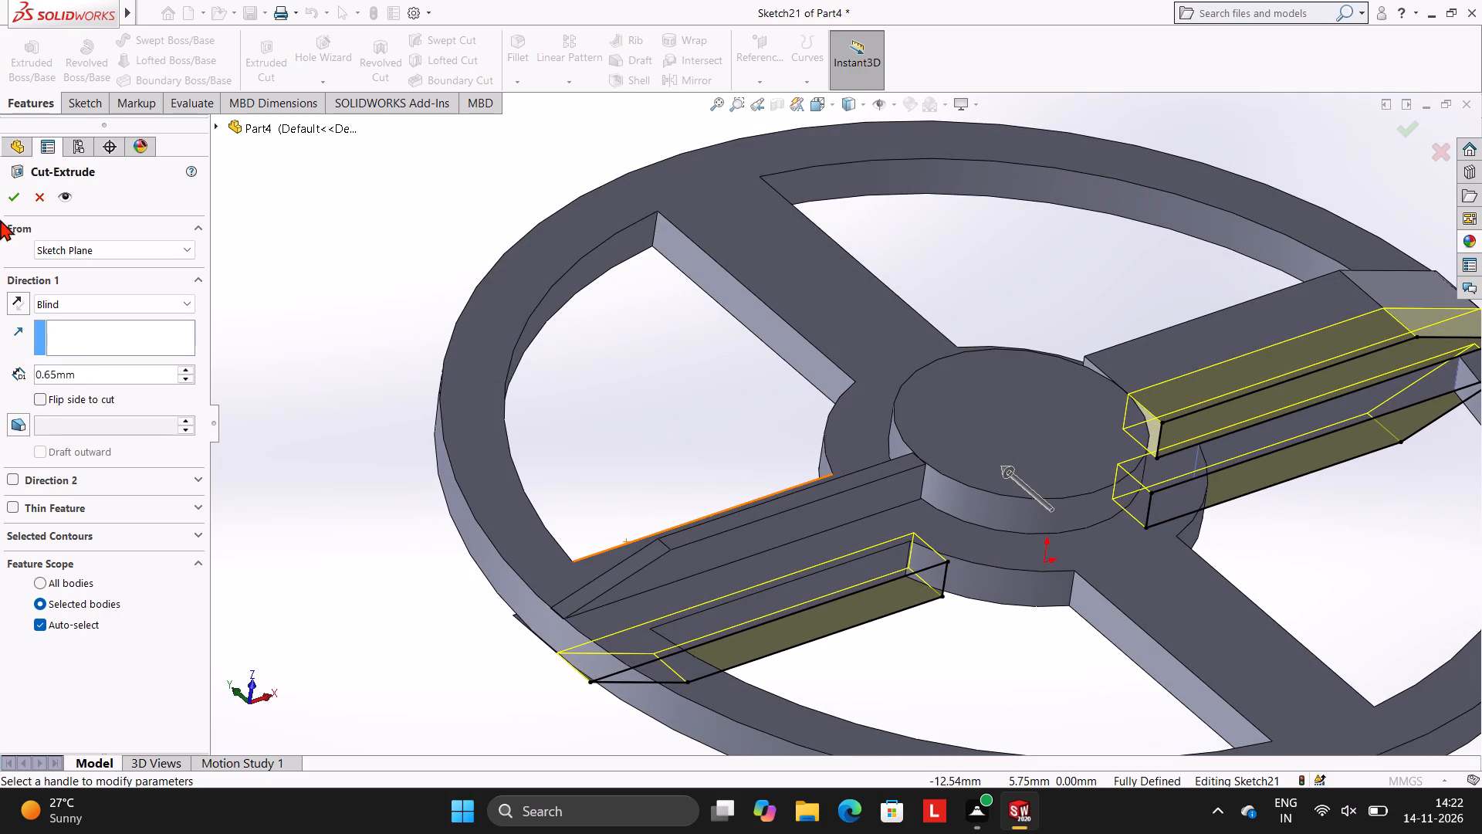
{"action": "left_click", "coordinate": [17, 200]}
{"action": "left_click", "coordinate": [334, 278]}
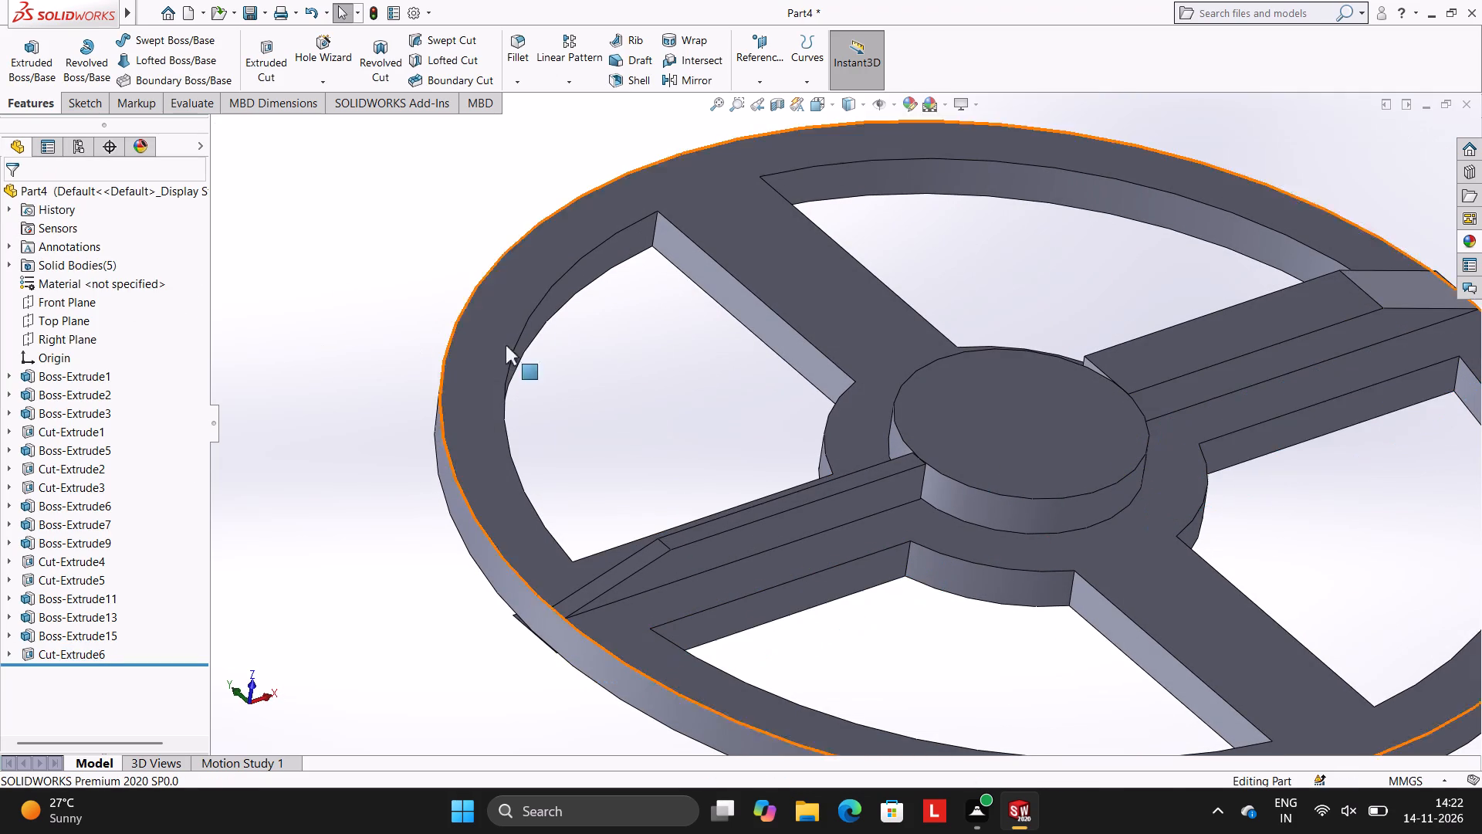
Start a sketch on the ribbed arm's other side face, between its two ribs, viewed square to that face.
{"action": "middle_click_drag", "start_coordinate": [837, 402], "coordinate": [1018, 326]}
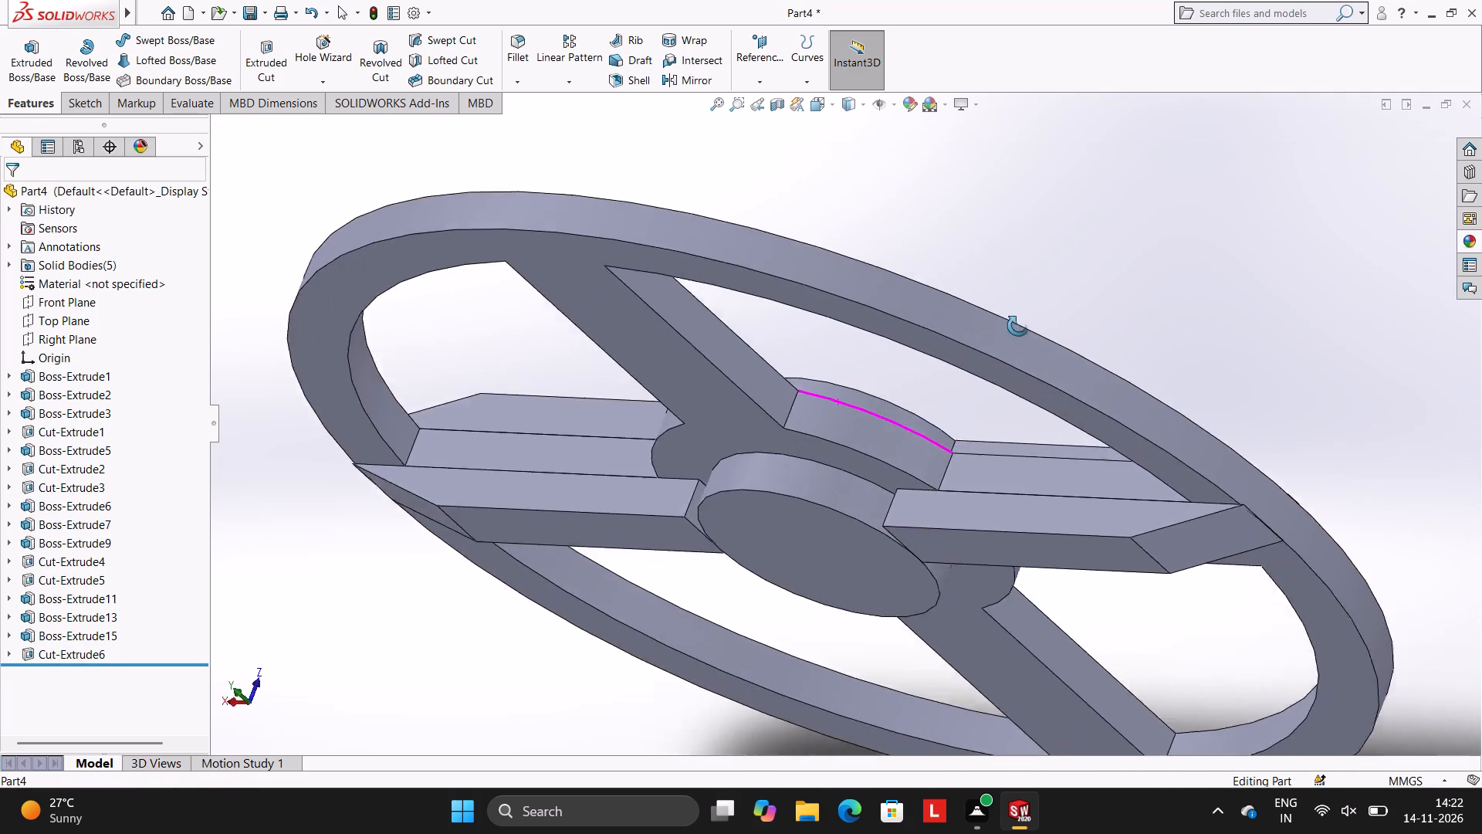
{"action": "middle_click_drag", "start_coordinate": [1018, 326], "coordinate": [1020, 355]}
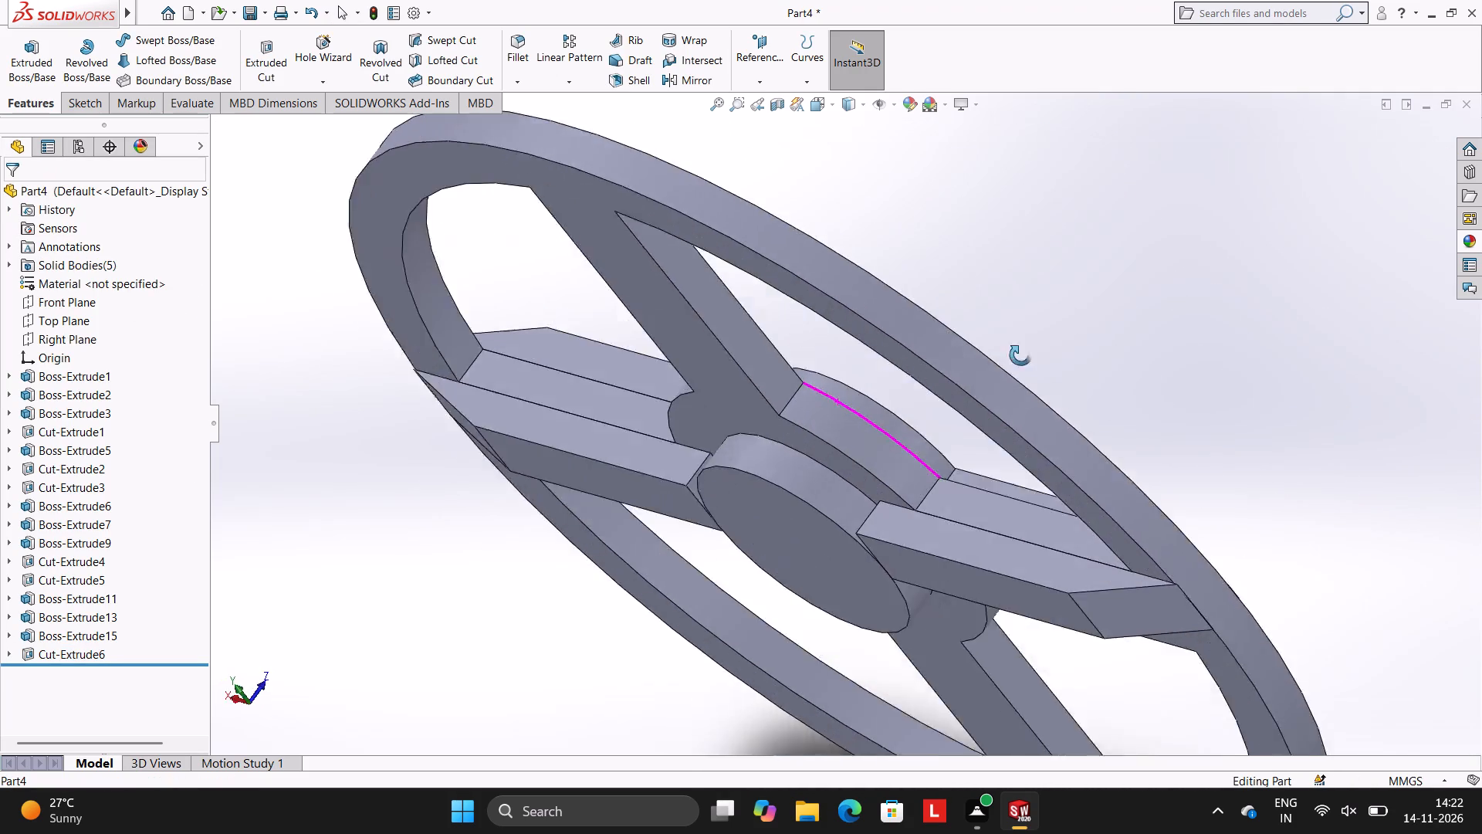
{"action": "middle_click_drag", "start_coordinate": [1020, 355], "coordinate": [913, 510]}
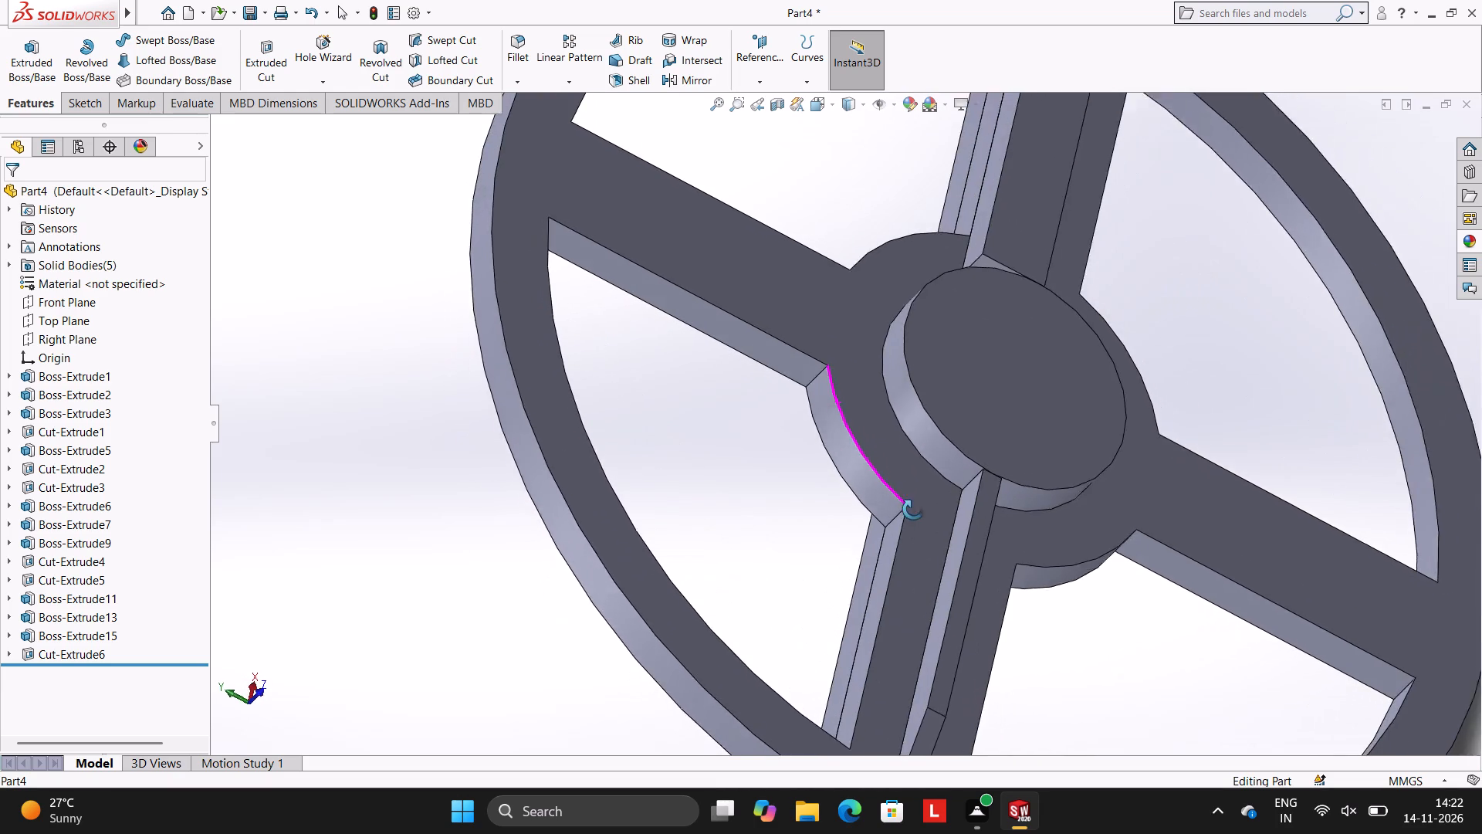
{"action": "middle_click_drag", "start_coordinate": [913, 510], "coordinate": [895, 568]}
{"action": "middle_click", "coordinate": [834, 251]}
{"action": "middle_click", "coordinate": [1007, 296]}
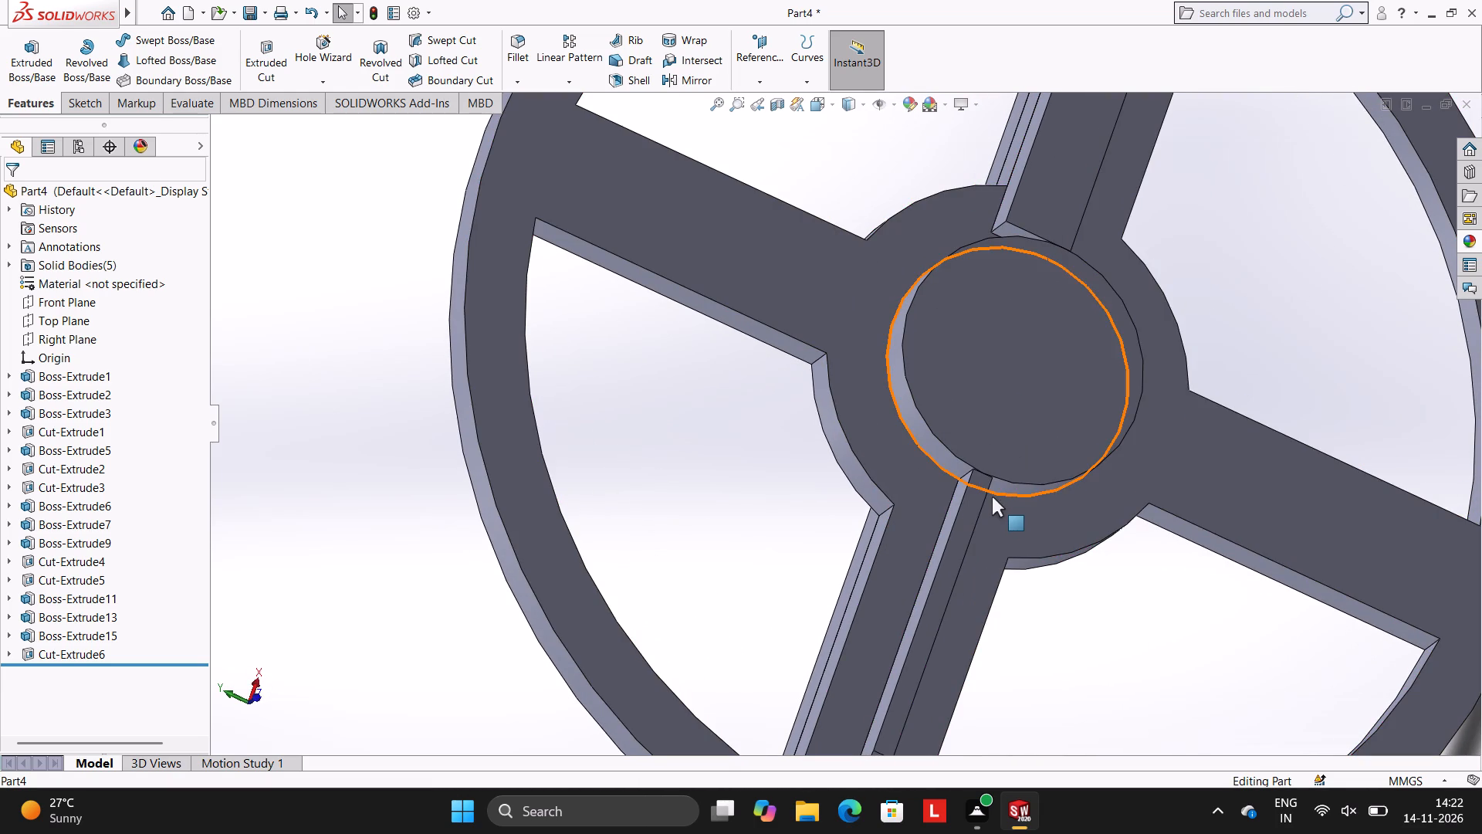
{"action": "key", "text": "Escape"}
{"action": "middle_click_drag", "start_coordinate": [1135, 446], "coordinate": [1162, 581]}
{"action": "scroll", "coordinate": [1124, 426], "scroll_direction": "up", "scroll_amount": 1}
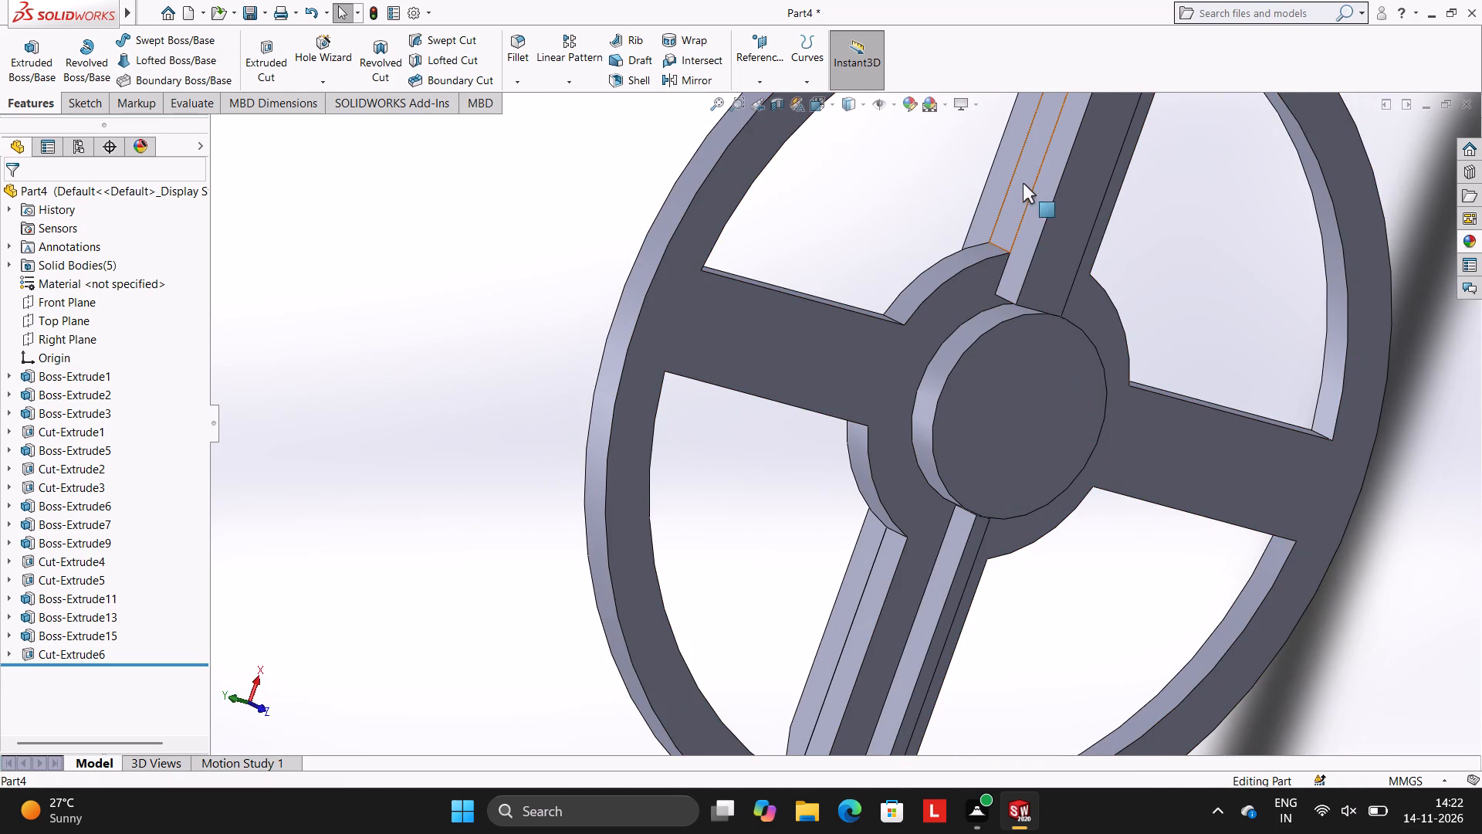
{"action": "left_click", "coordinate": [1023, 183]}
{"action": "left_click", "coordinate": [1090, 135]}
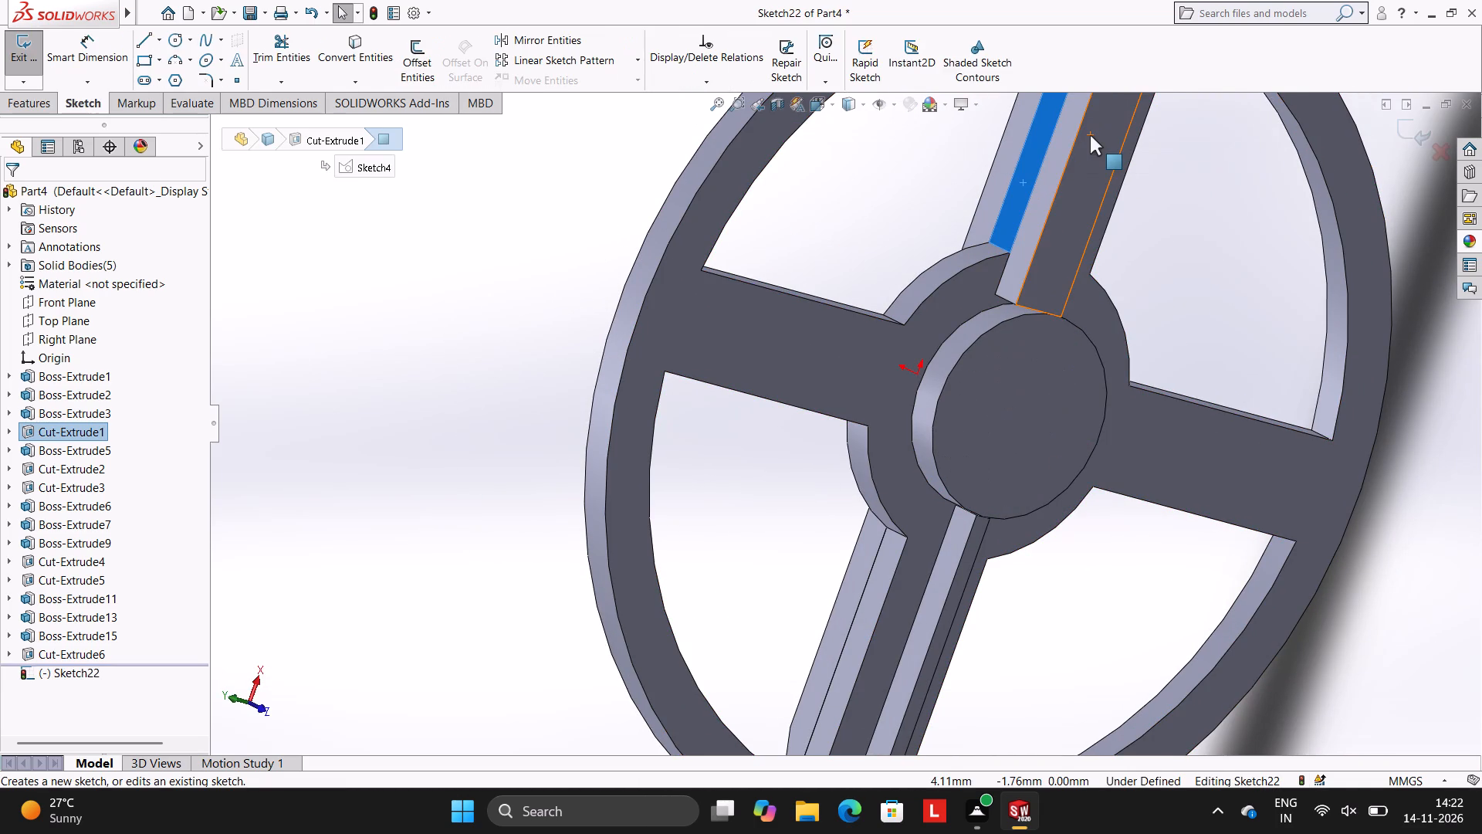
{"action": "key", "text": "ctrl+8"}
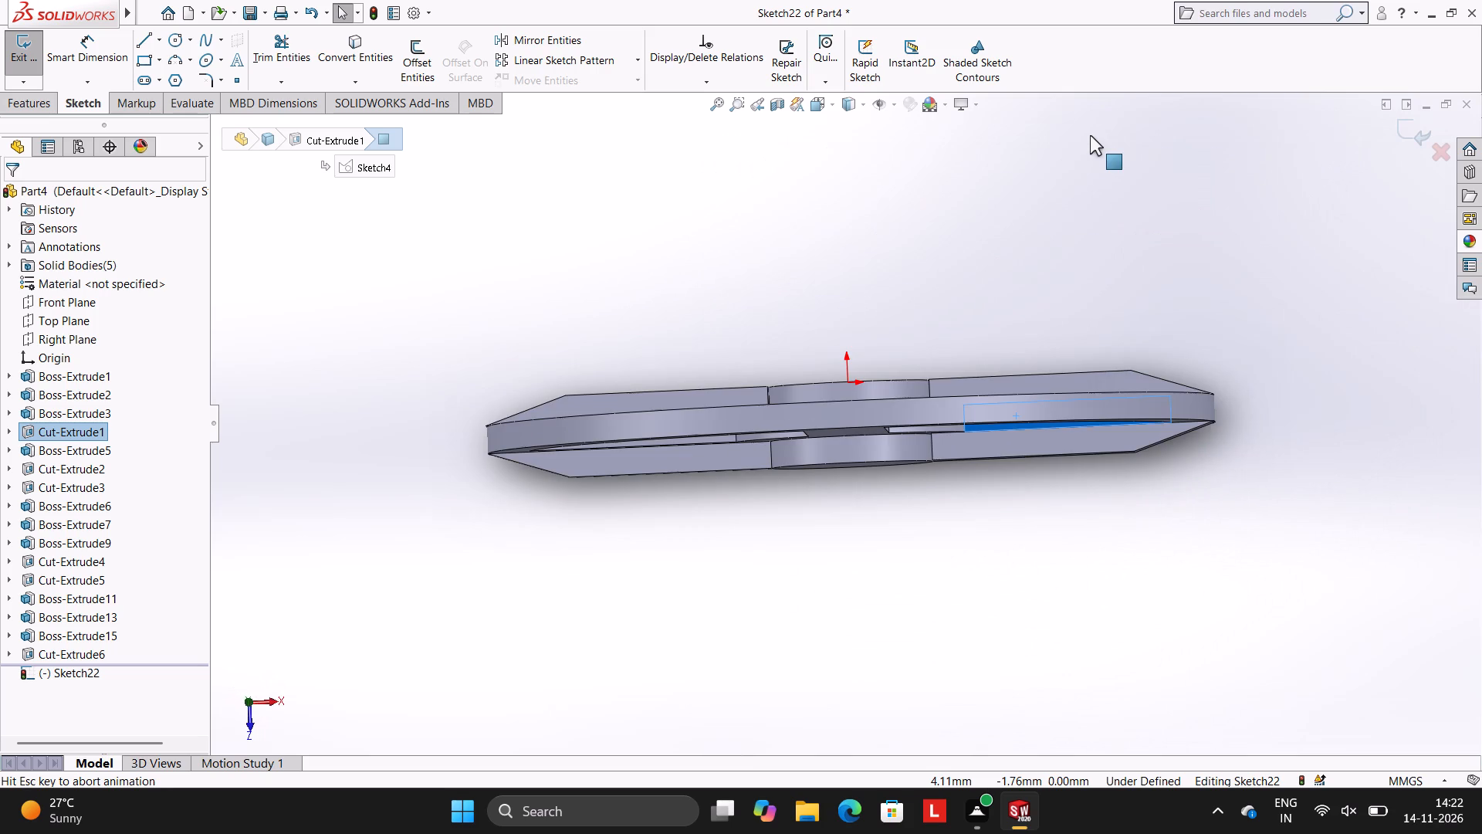
{"action": "key", "text": "Escape"}
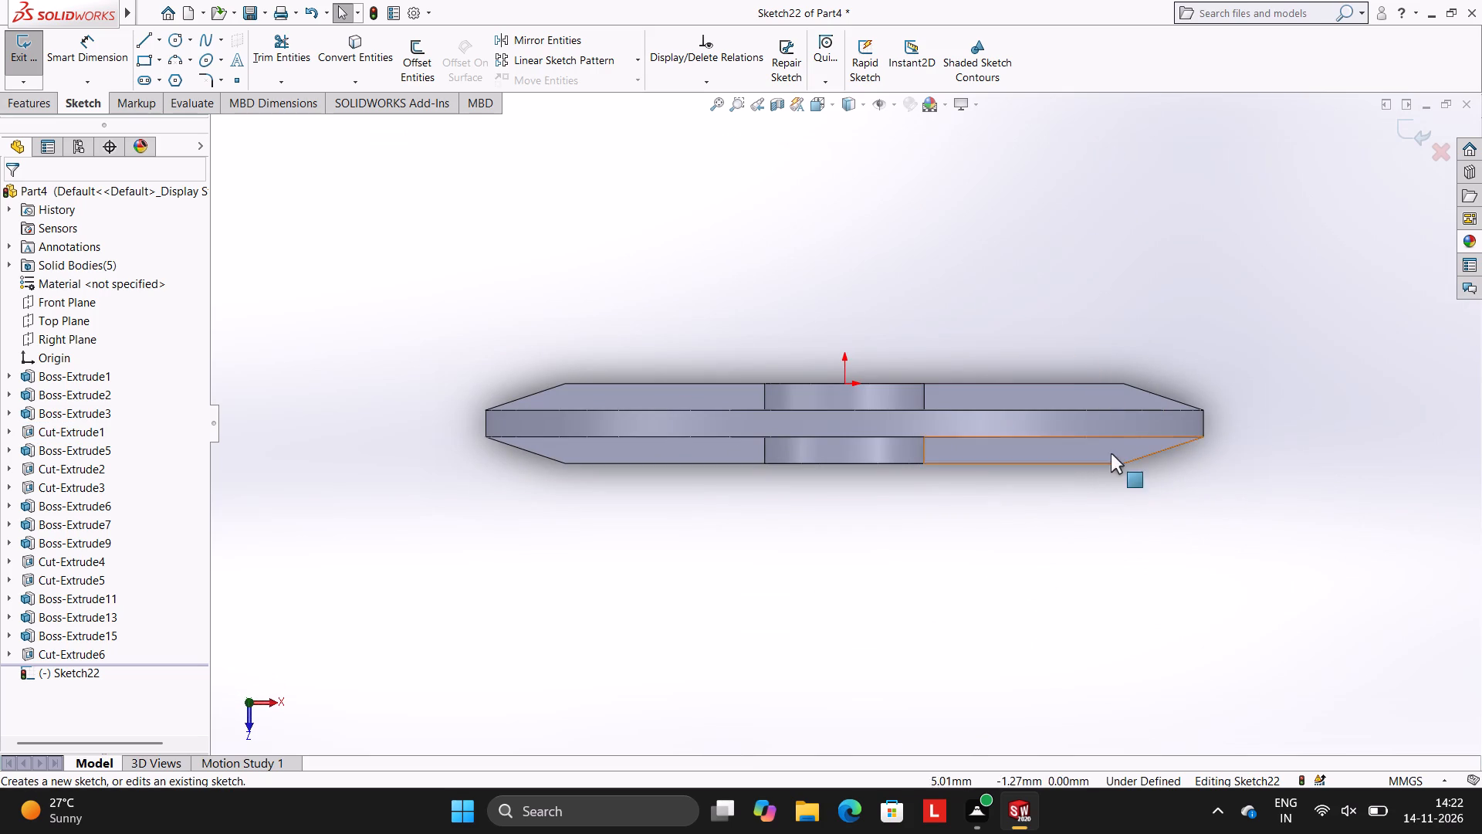
Trace the positive-X rib level with the origin as a closed profile: outer line, 1.58 mm slope, 5.25 mm arm-side line and 0.50 mm boss-side vertical.
{"action": "scroll", "coordinate": [1080, 398], "scroll_direction": "down", "scroll_amount": 3}
{"action": "scroll", "coordinate": [1018, 505], "scroll_direction": "up", "scroll_amount": 3}
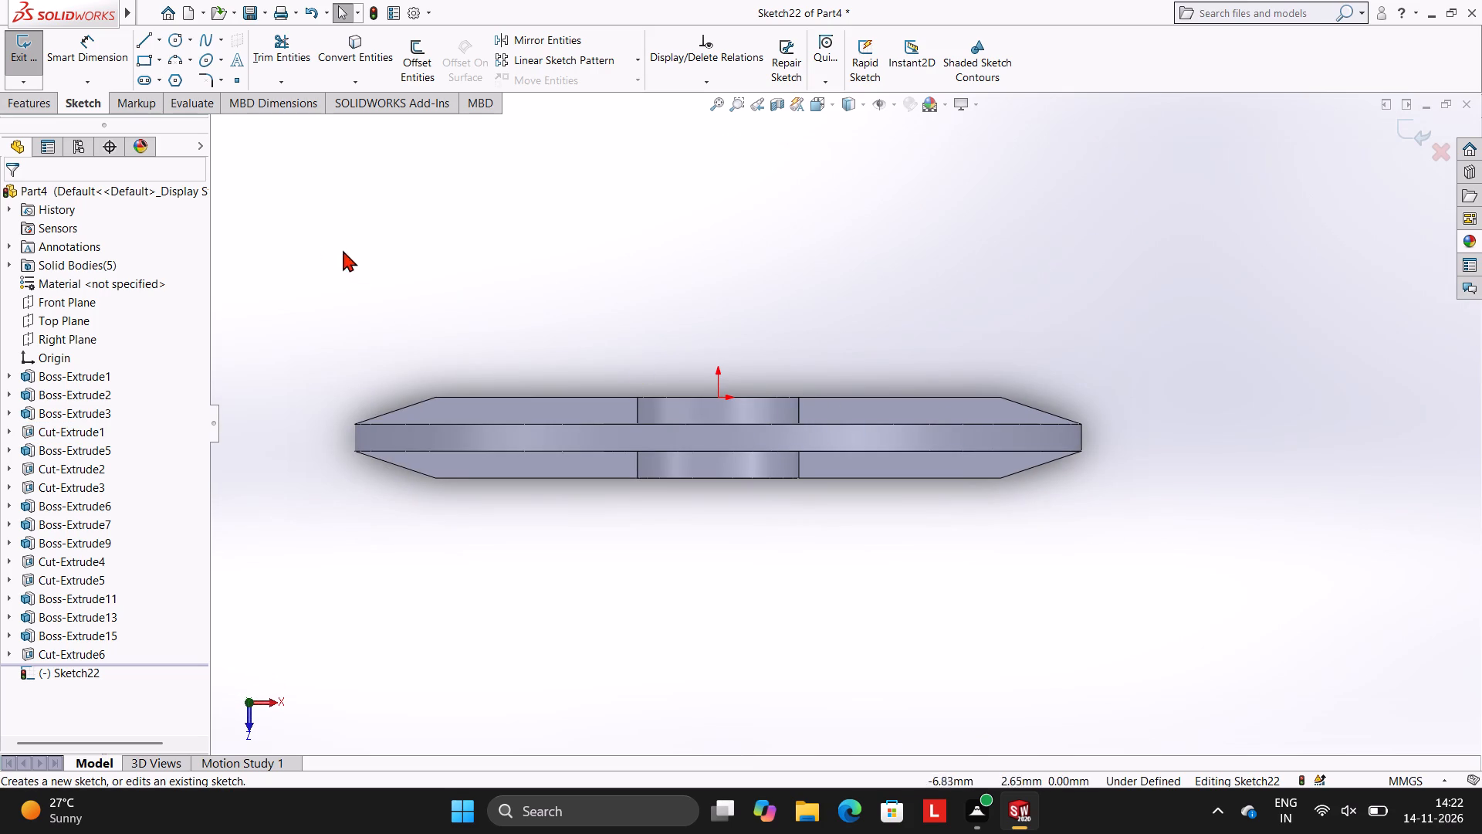
{"action": "left_click", "coordinate": [145, 42]}
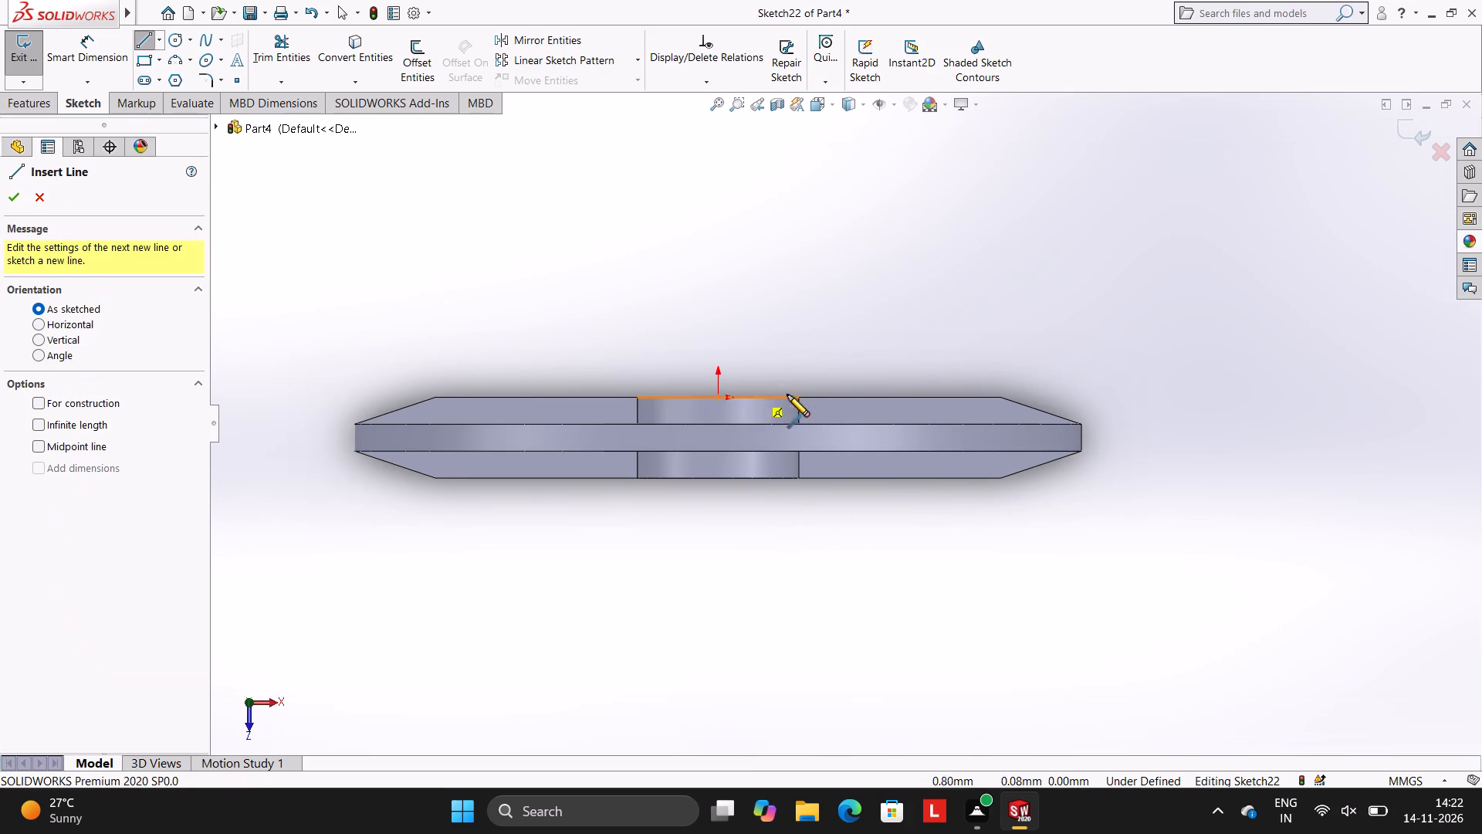
{"action": "left_click", "coordinate": [798, 395]}
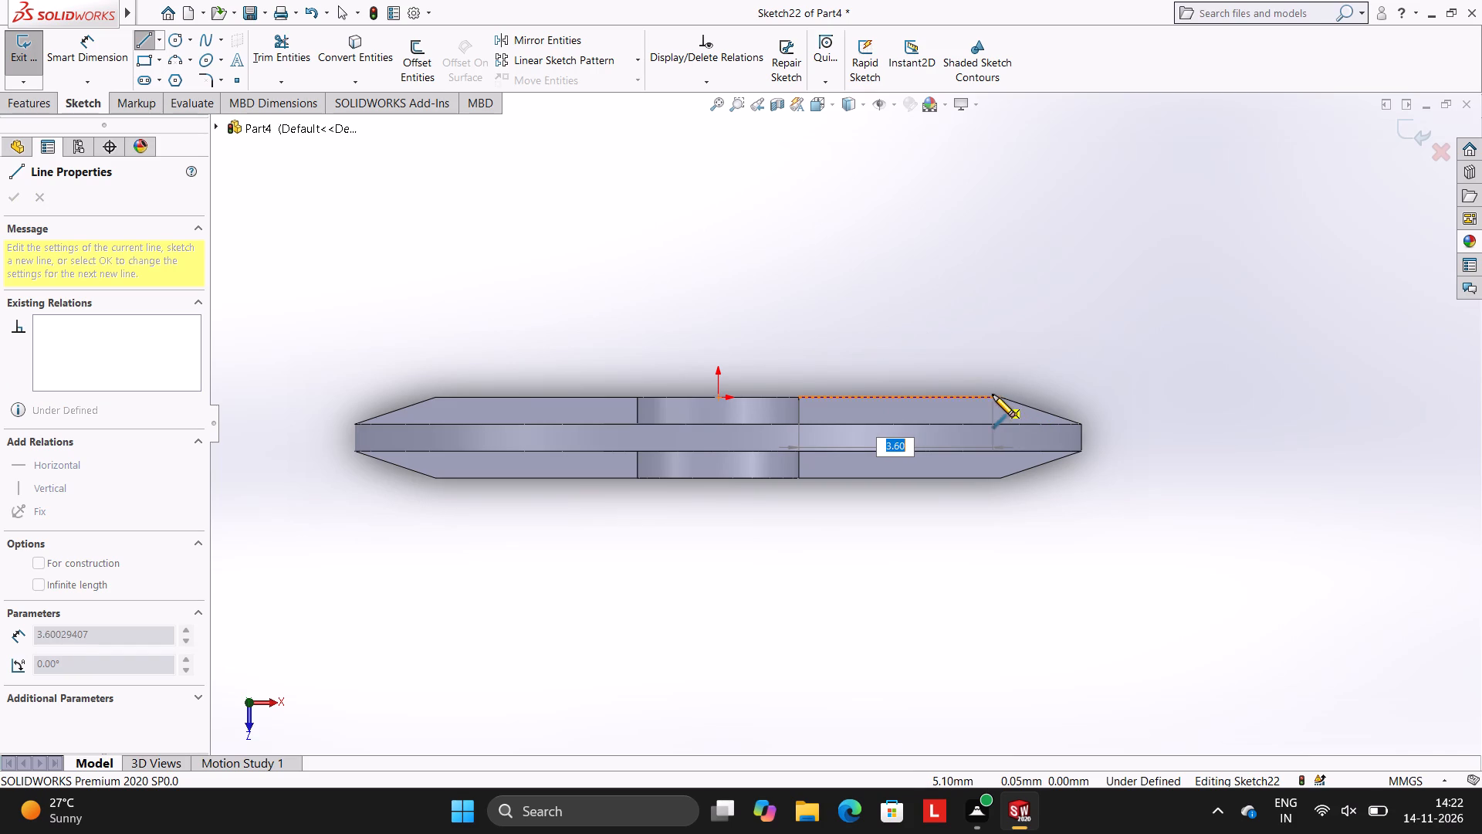
{"action": "left_click", "coordinate": [998, 393]}
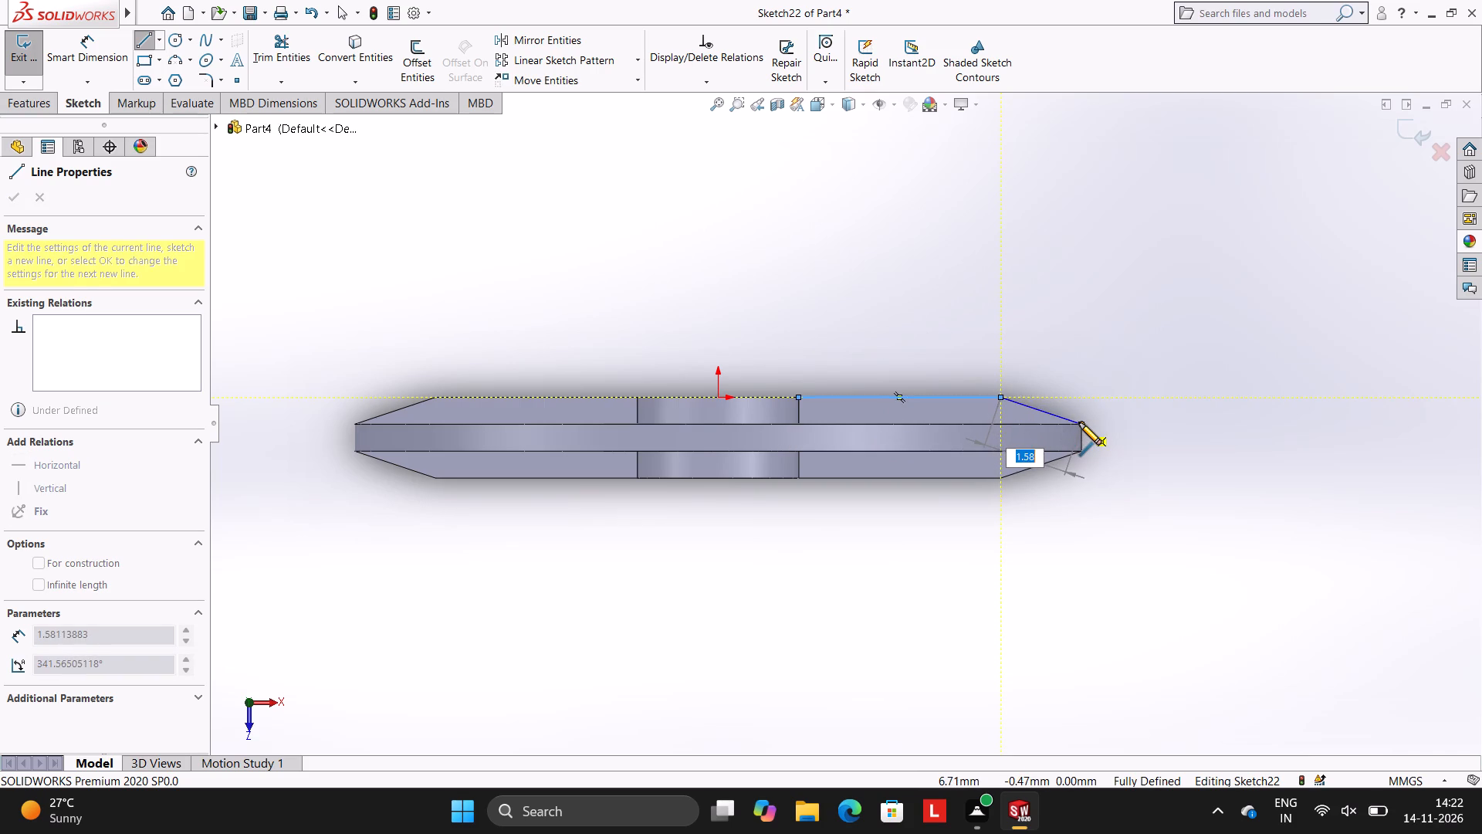
{"action": "left_click", "coordinate": [1079, 422]}
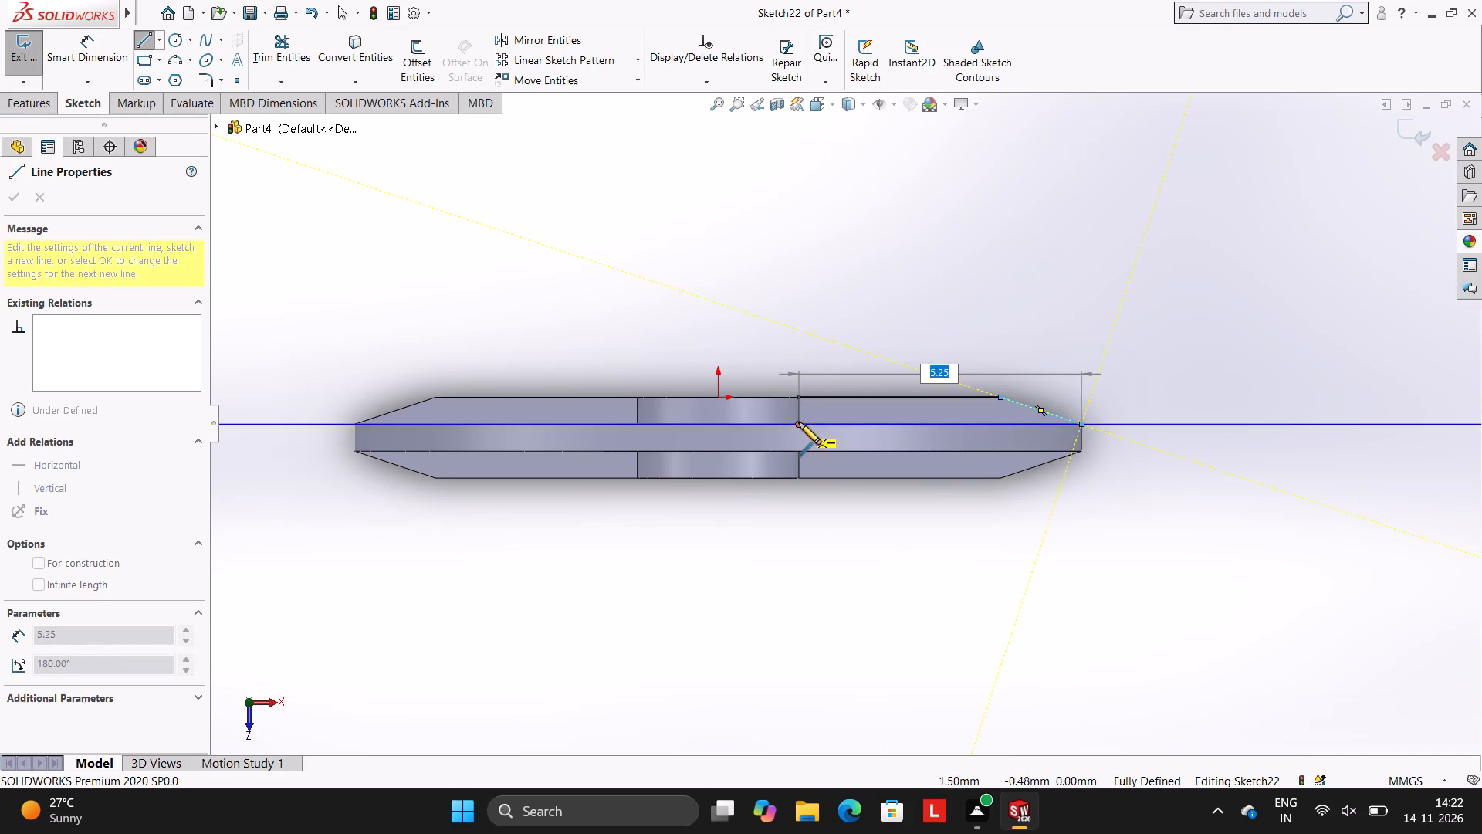
{"action": "left_click", "coordinate": [799, 422]}
{"action": "left_click", "coordinate": [798, 394]}
{"action": "key", "text": "Escape"}
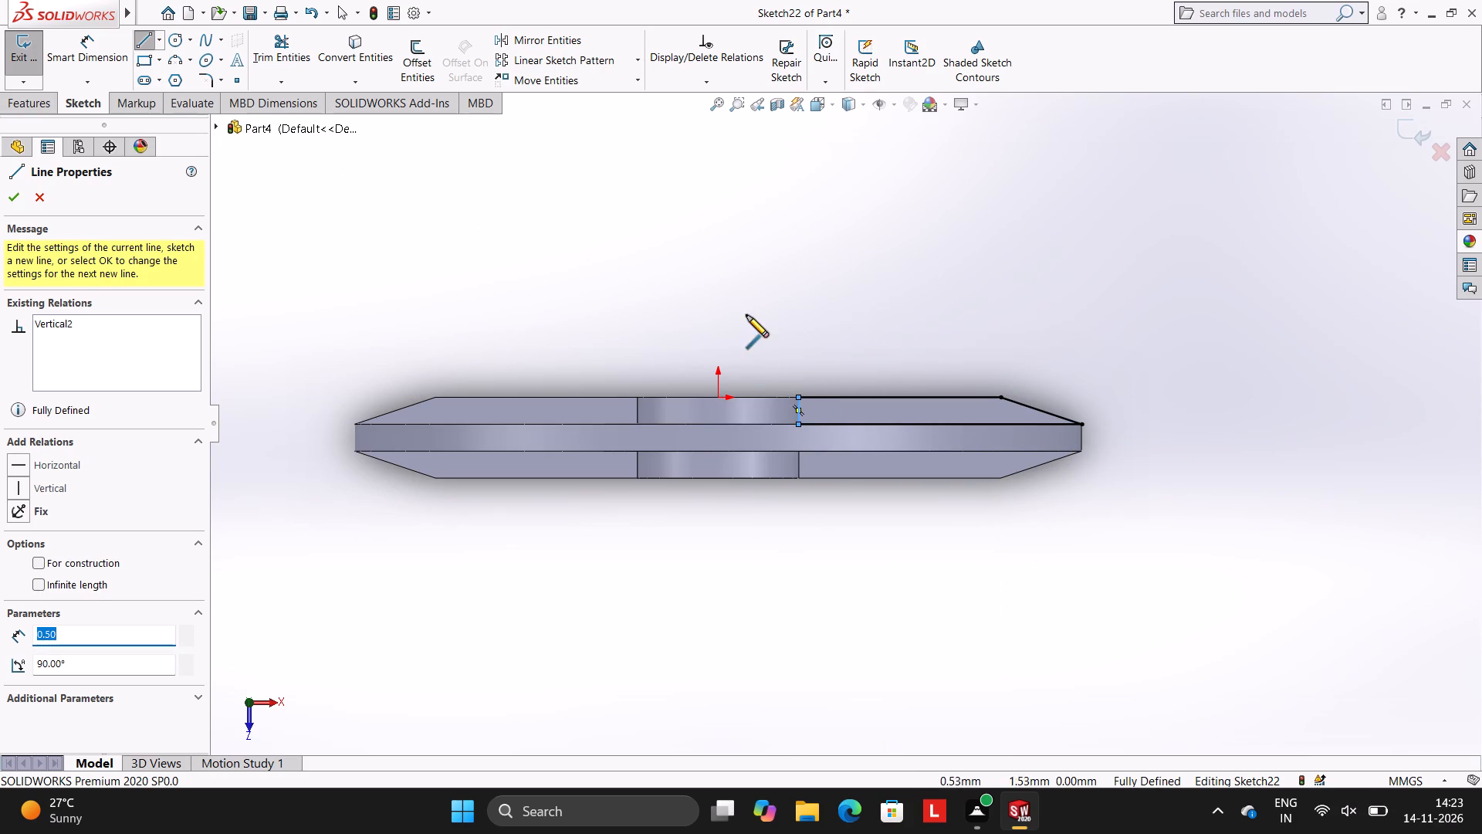
{"action": "key", "text": "Escape"}
{"action": "key", "text": "Escape"}
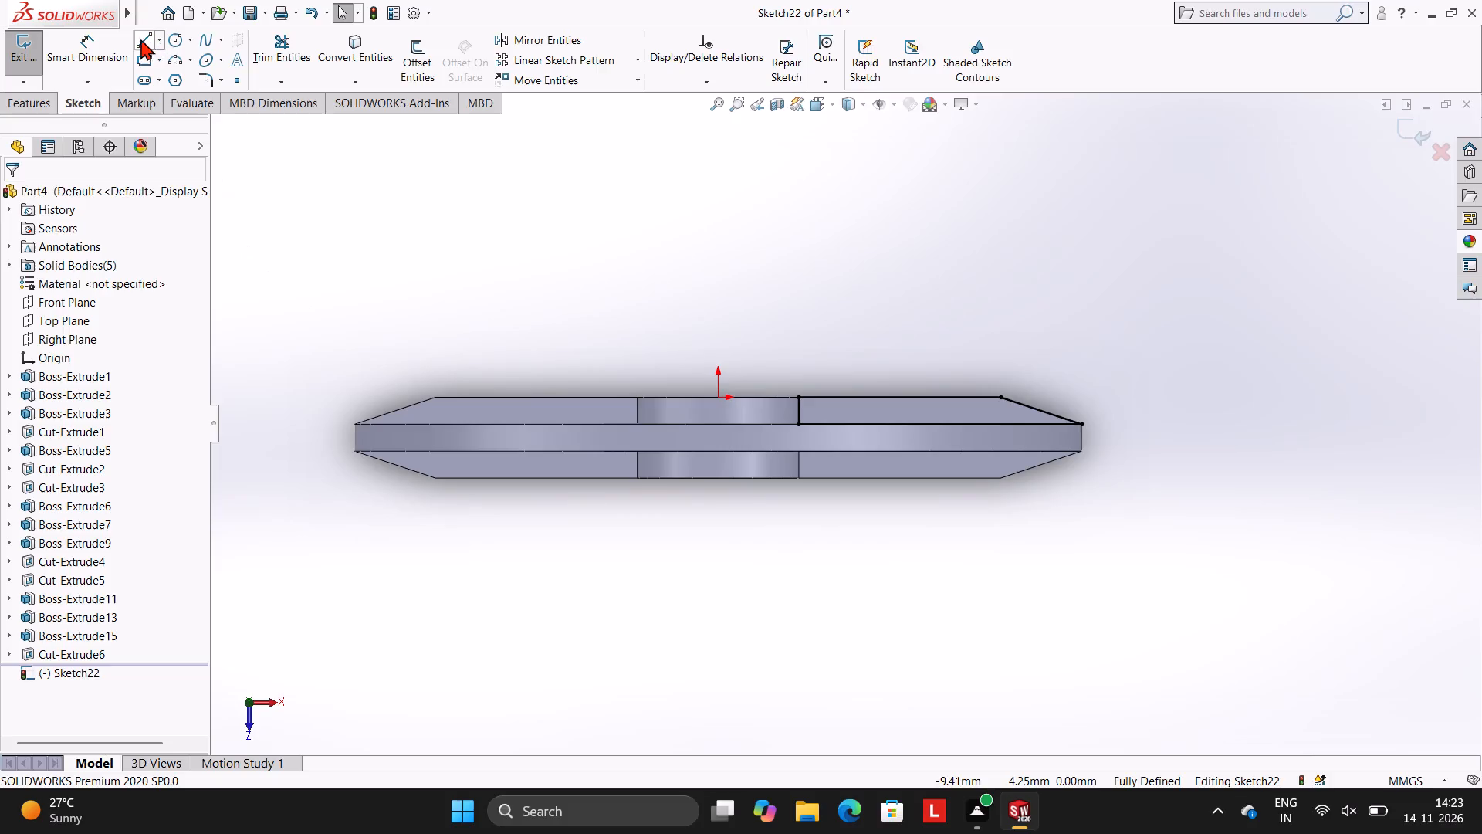
Trace the positive-X rib farther from the origin as a closed profile: boss-side vertical, arm-side line, 1.58 mm slope and 3.75 mm outer line.
{"action": "left_click", "coordinate": [139, 39]}
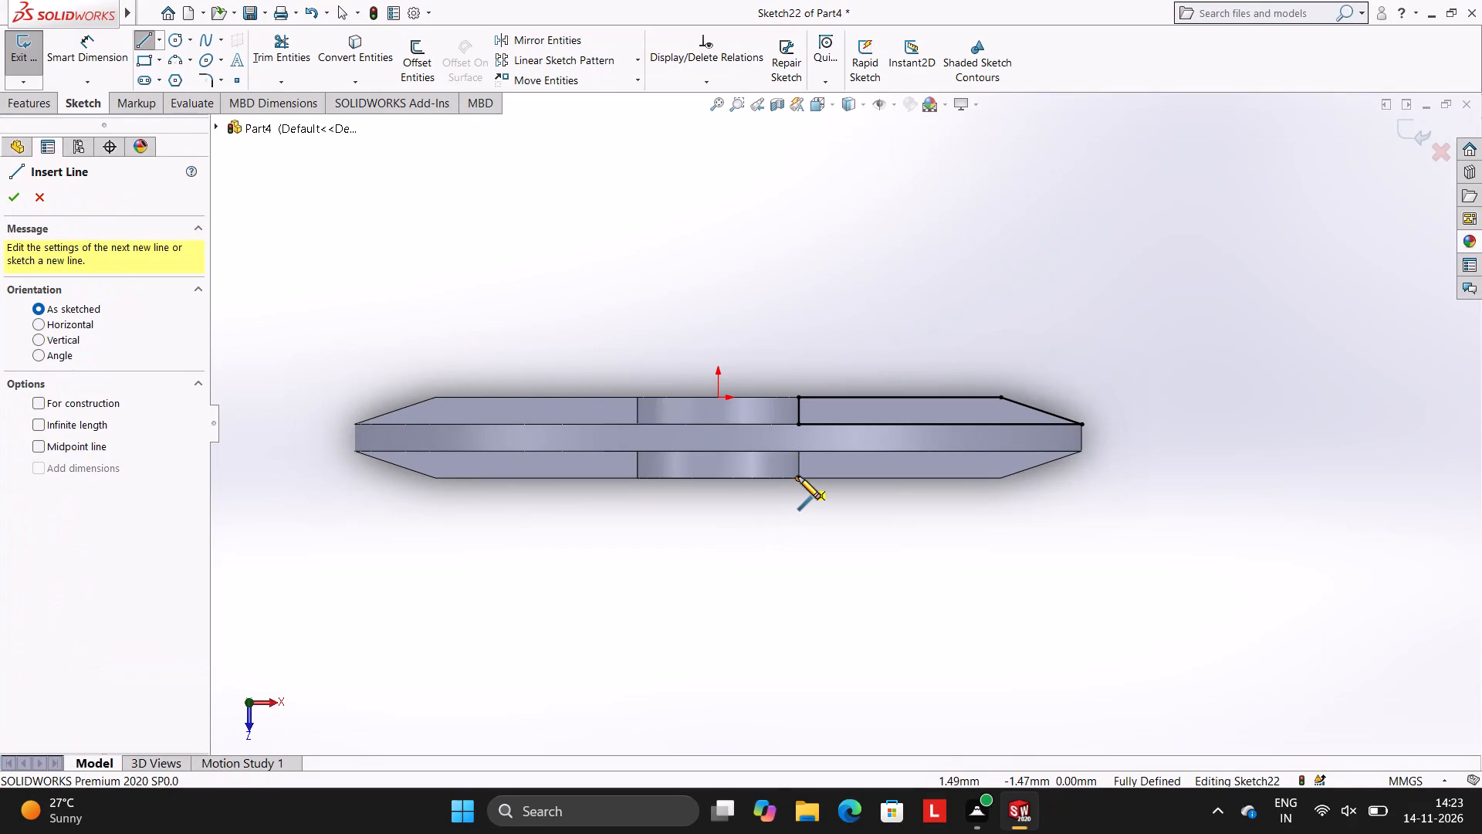
{"action": "left_click", "coordinate": [798, 476]}
{"action": "left_click", "coordinate": [800, 454]}
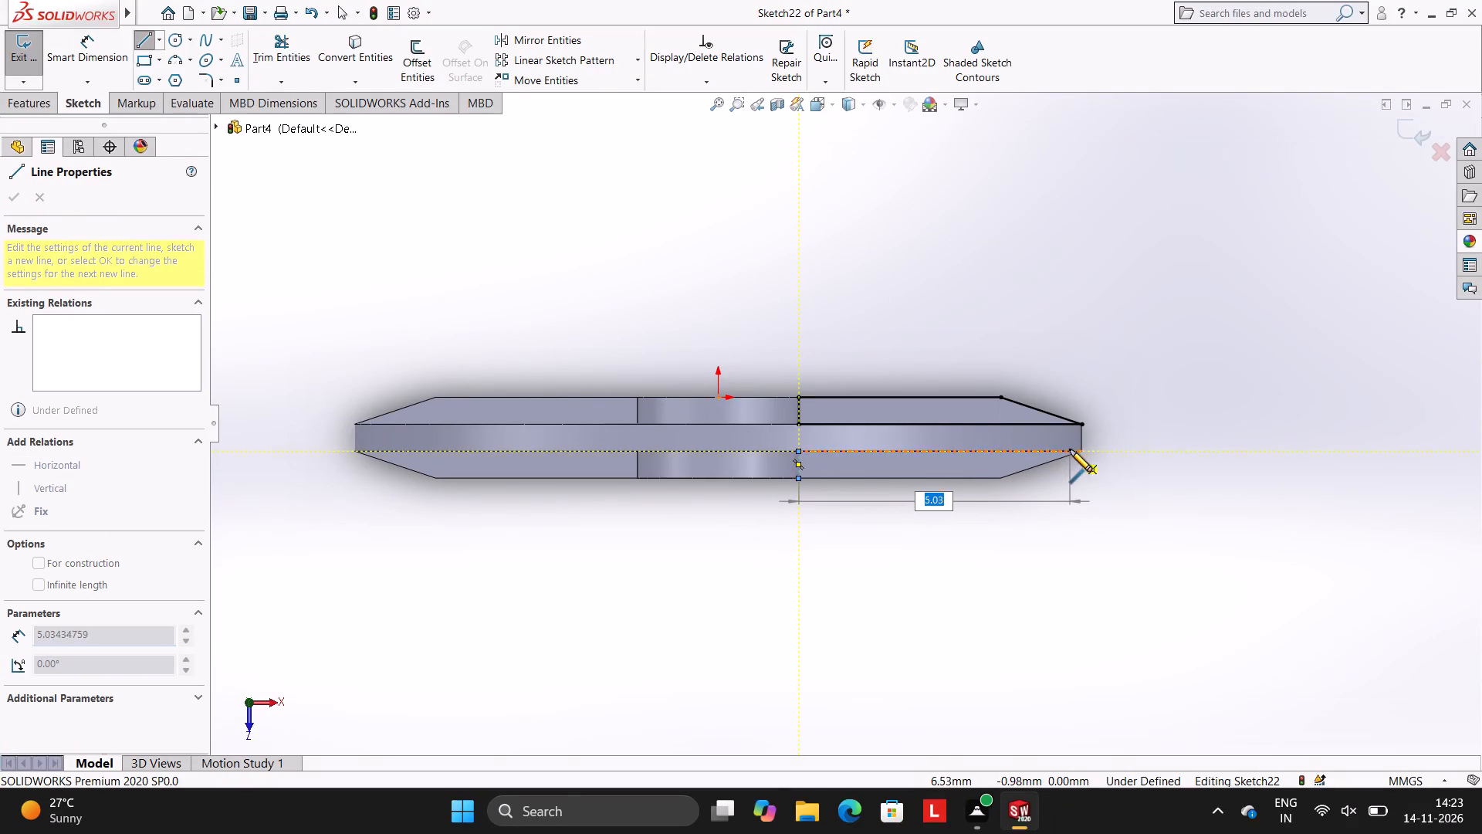
{"action": "left_click", "coordinate": [1080, 452]}
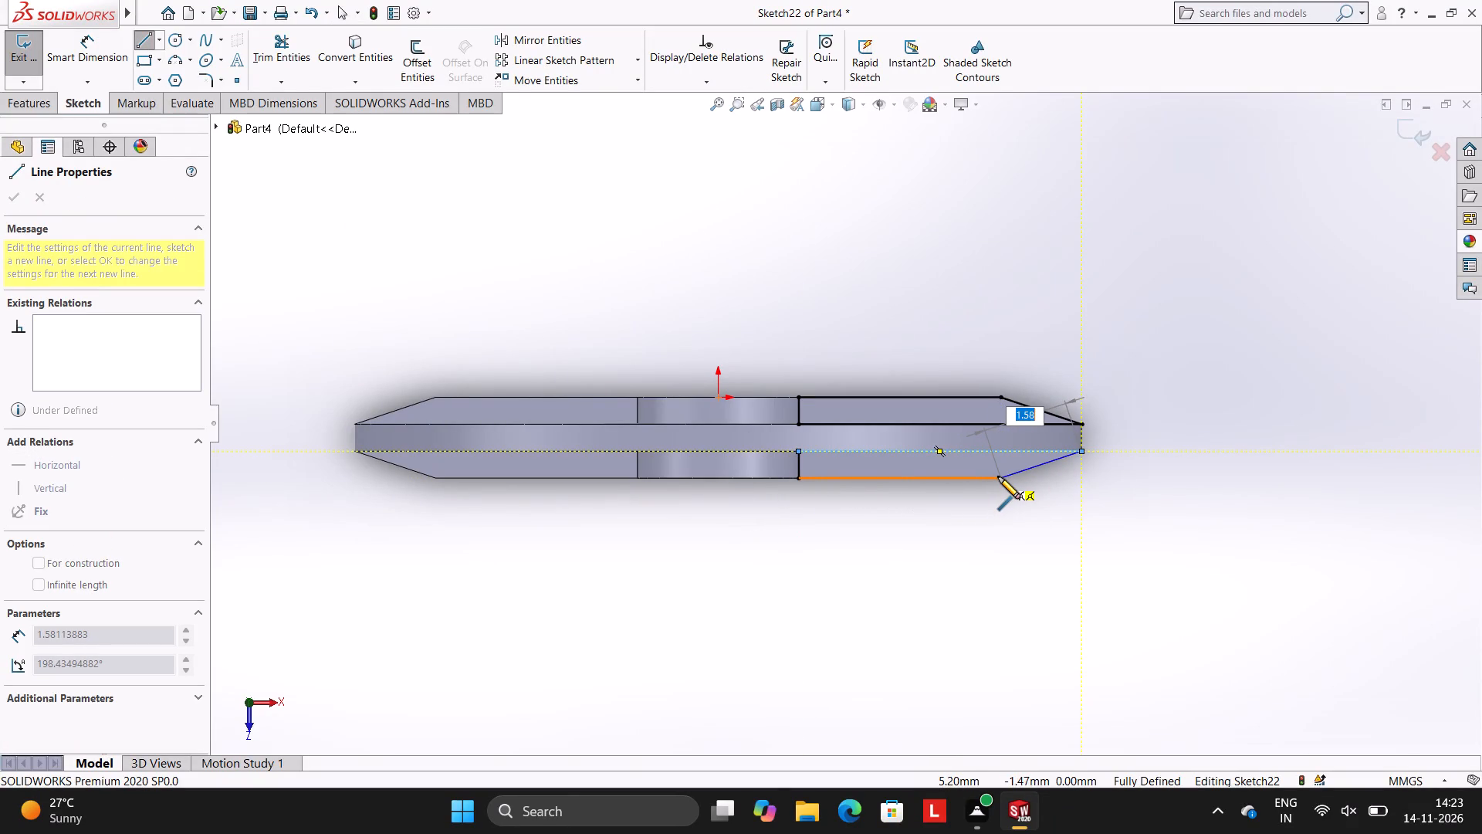
{"action": "left_click", "coordinate": [1001, 479]}
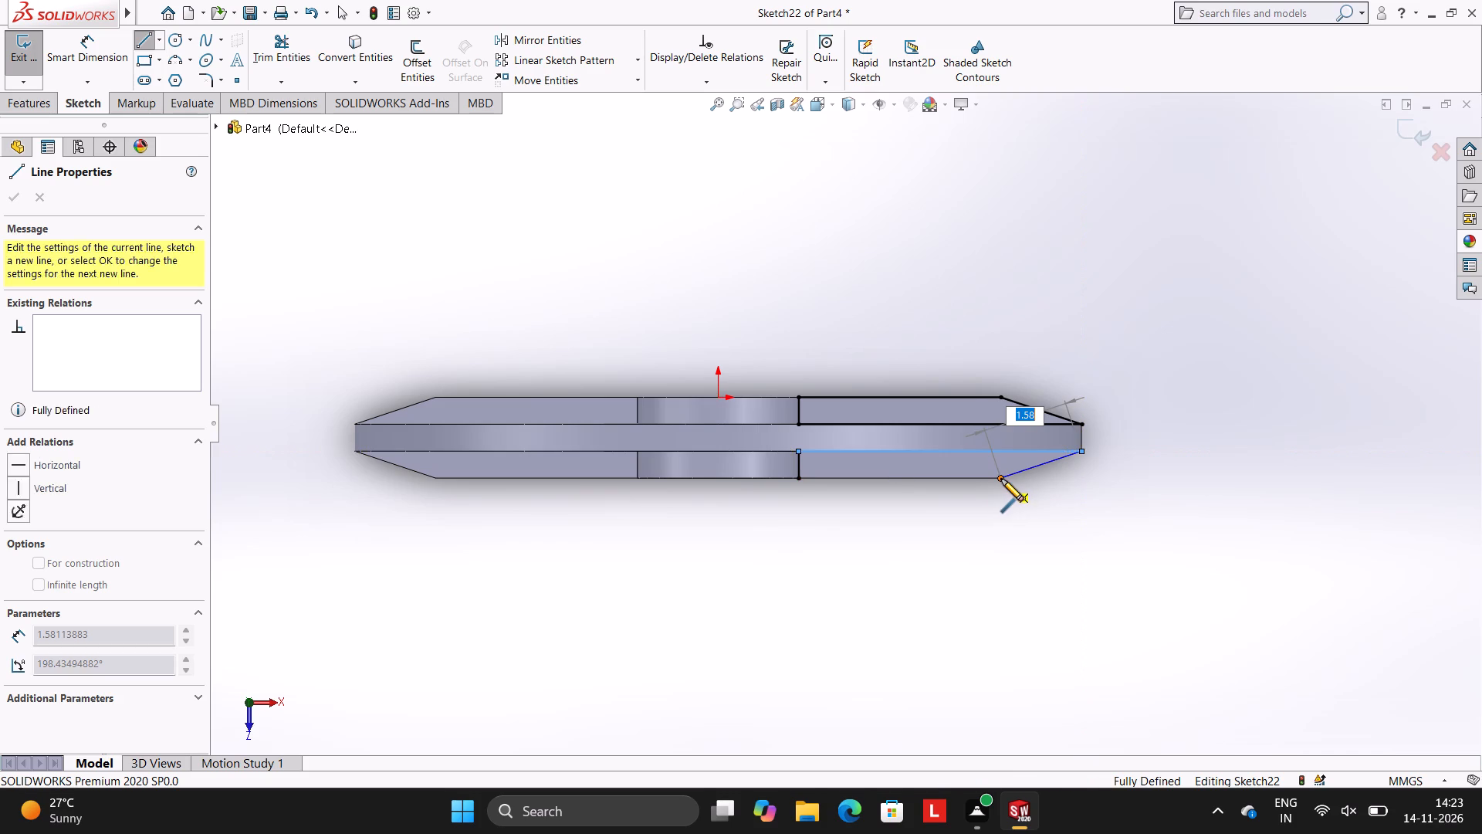
{"action": "left_click", "coordinate": [797, 479]}
{"action": "key", "text": "Escape"}
{"action": "key", "text": "Escape"}
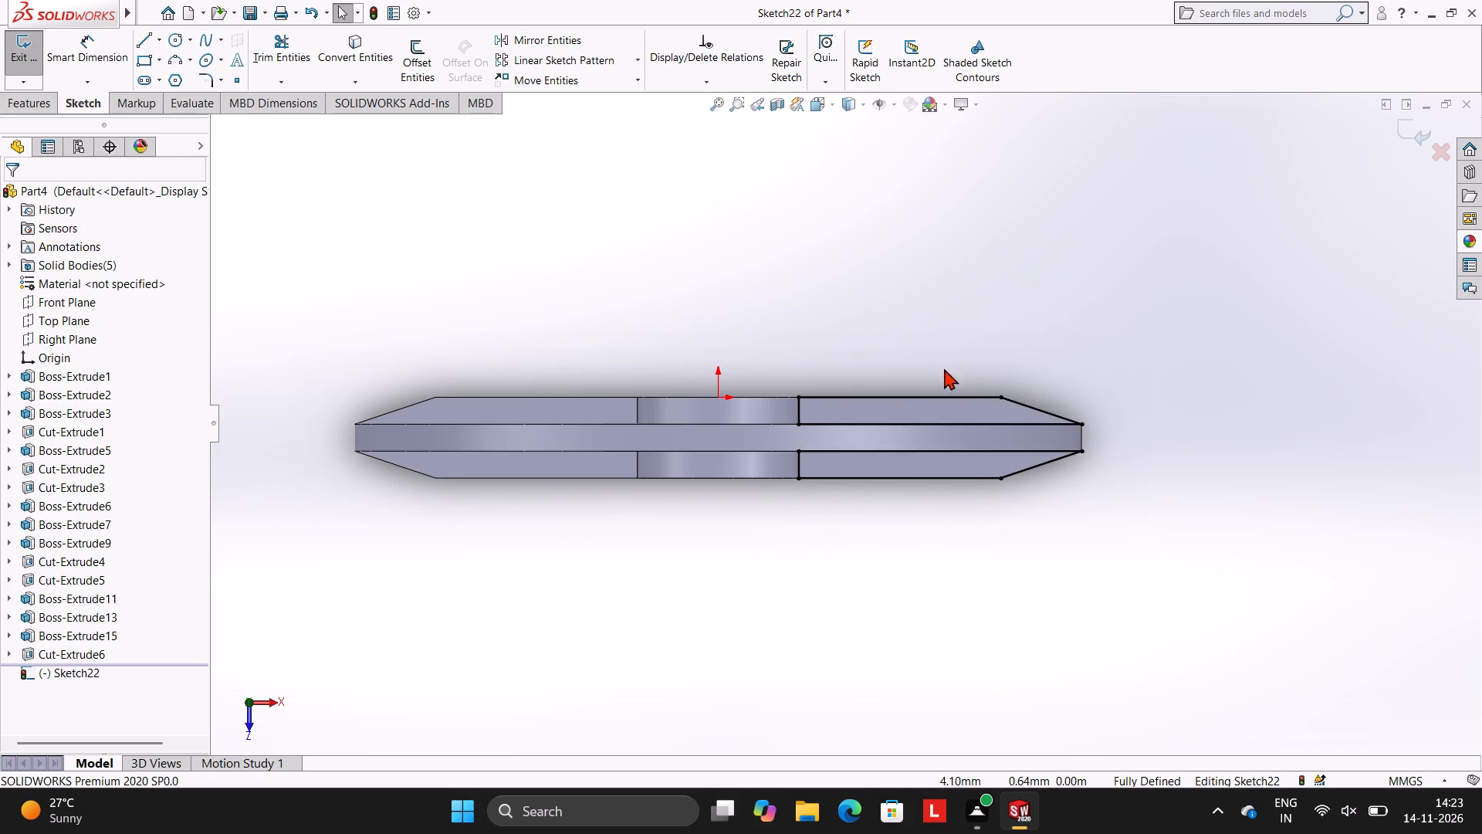
Trace the negative-X rib level with the origin as a closed profile: arm-side line, boss-side vertical, 3.75 mm outer line and 1.58 mm slope.
{"action": "middle_click_drag", "start_coordinate": [949, 375], "coordinate": [1095, 573]}
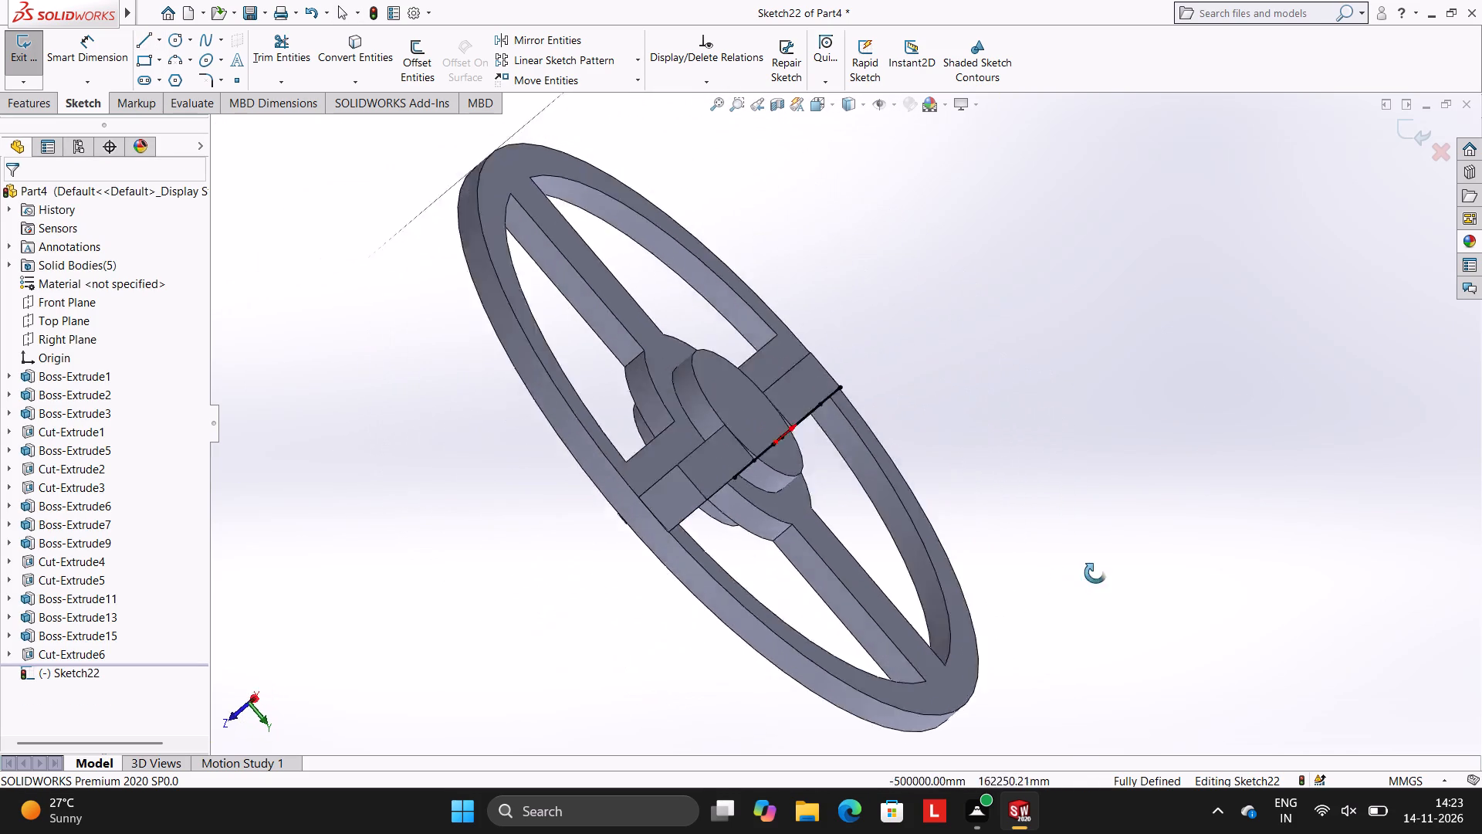
{"action": "middle_click_drag", "start_coordinate": [1095, 573], "coordinate": [958, 398]}
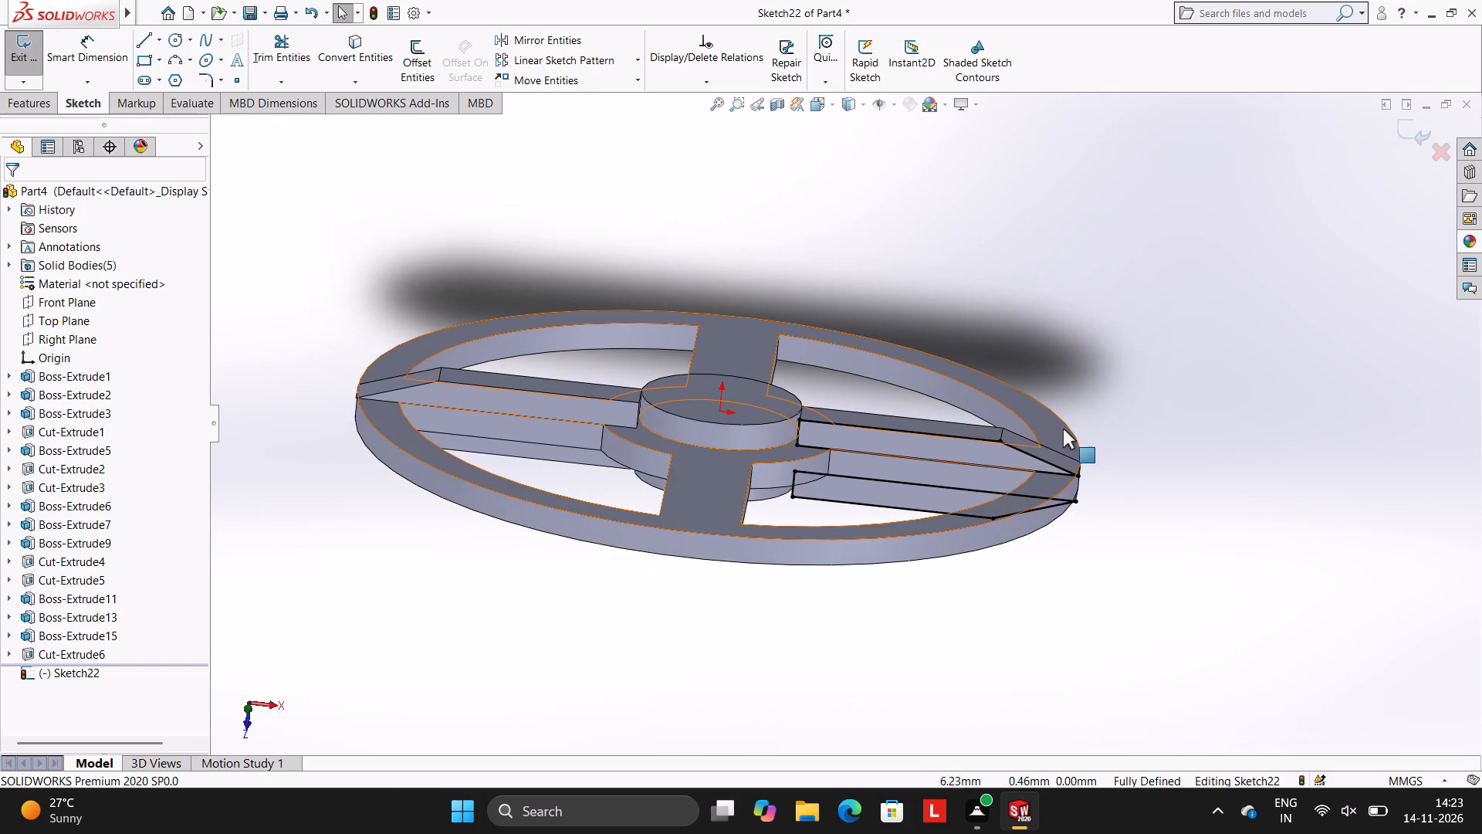
{"action": "key", "text": "ctrl+8"}
{"action": "key", "text": "Escape"}
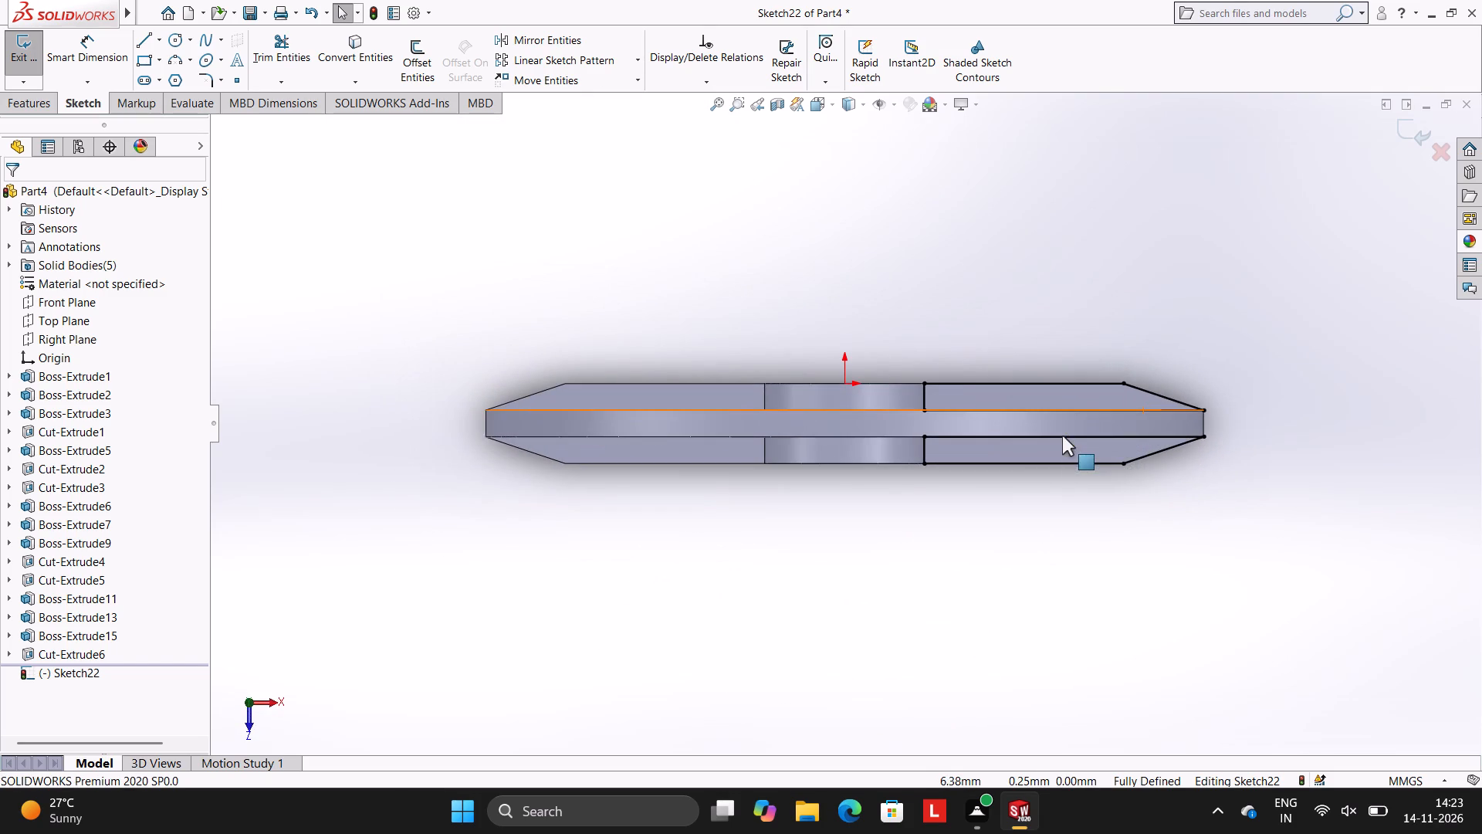
{"action": "scroll", "coordinate": [956, 392], "scroll_direction": "down", "scroll_amount": 2}
{"action": "scroll", "coordinate": [716, 377], "scroll_direction": "up", "scroll_amount": 2}
{"action": "scroll", "coordinate": [766, 368], "scroll_direction": "down", "scroll_amount": 2}
{"action": "scroll", "coordinate": [732, 467], "scroll_direction": "up", "scroll_amount": 2}
{"action": "scroll", "coordinate": [736, 454], "scroll_direction": "down", "scroll_amount": 2}
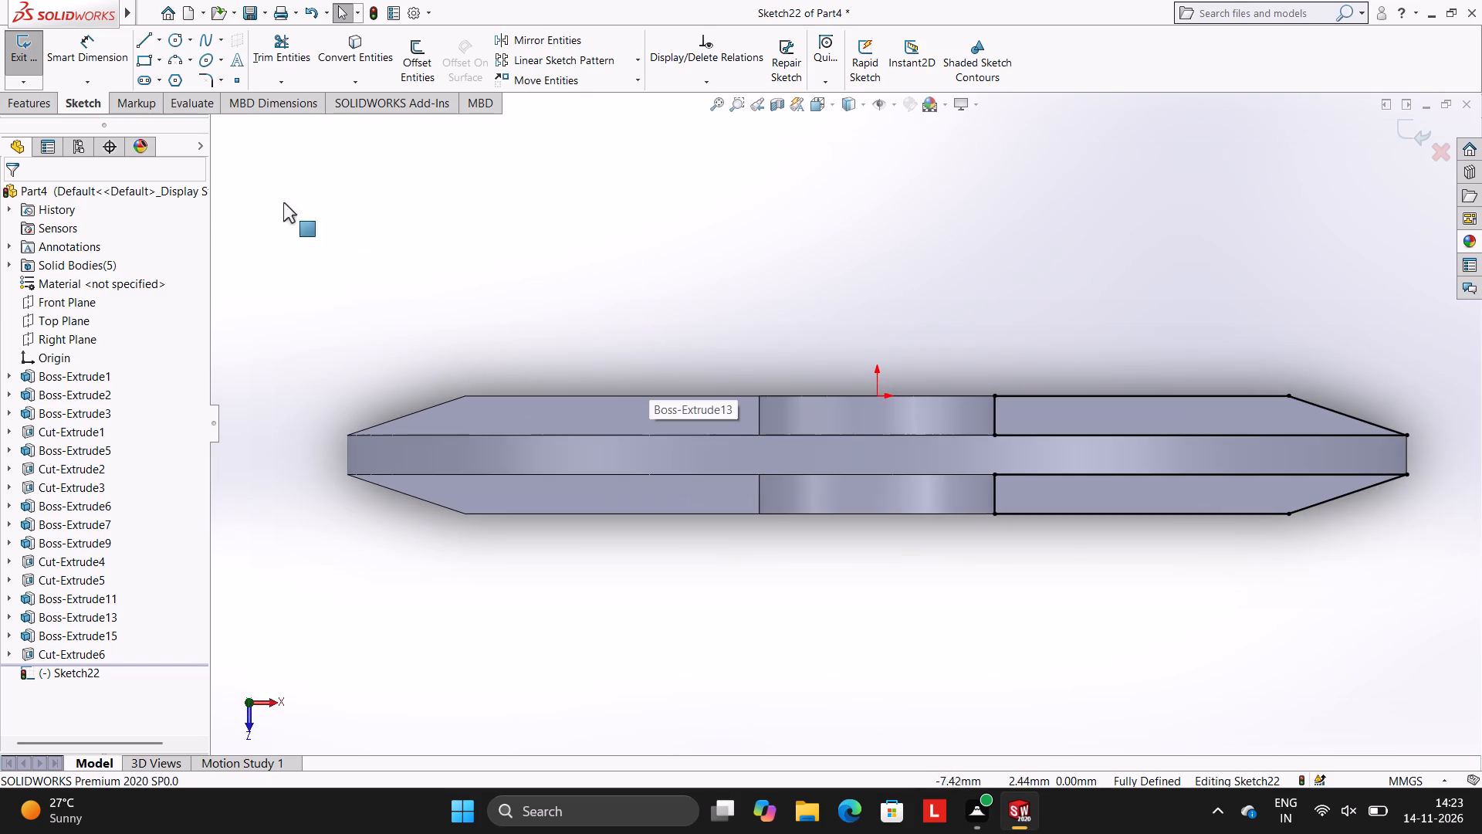
{"action": "left_click_drag", "start_coordinate": [138, 34], "coordinate": [146, 39]}
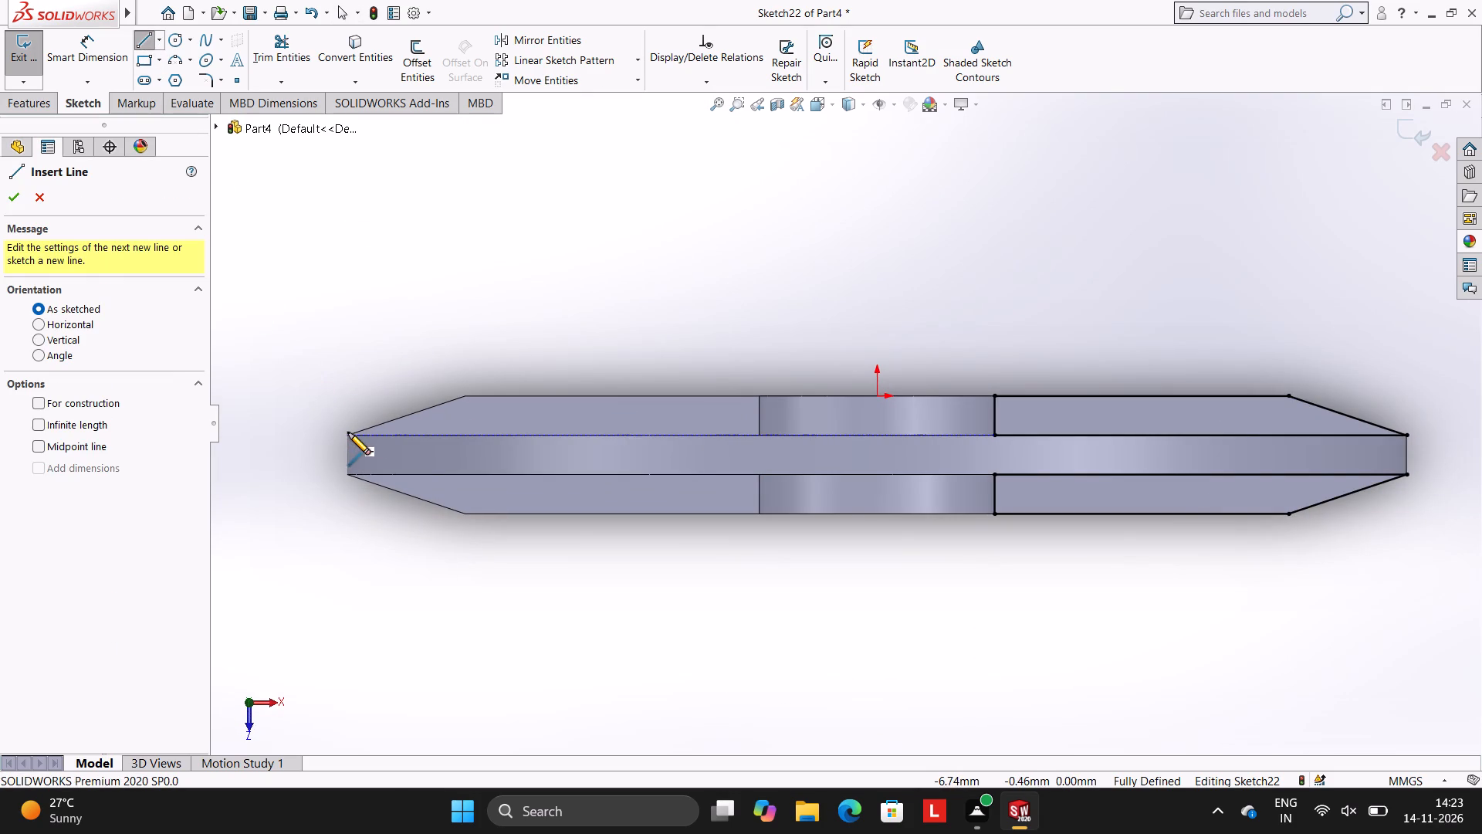
{"action": "left_click", "coordinate": [347, 434]}
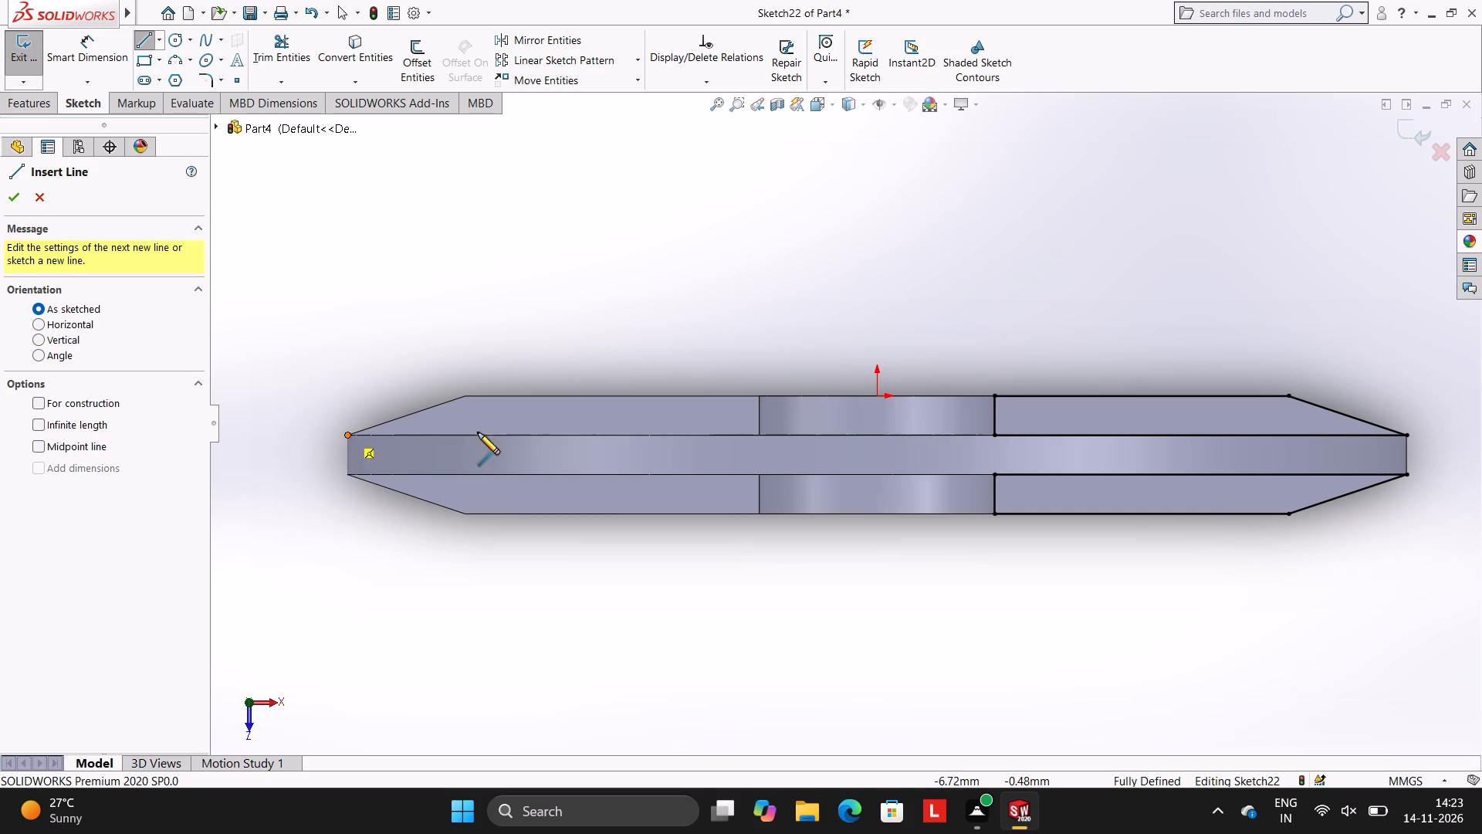
{"action": "left_click", "coordinate": [760, 436]}
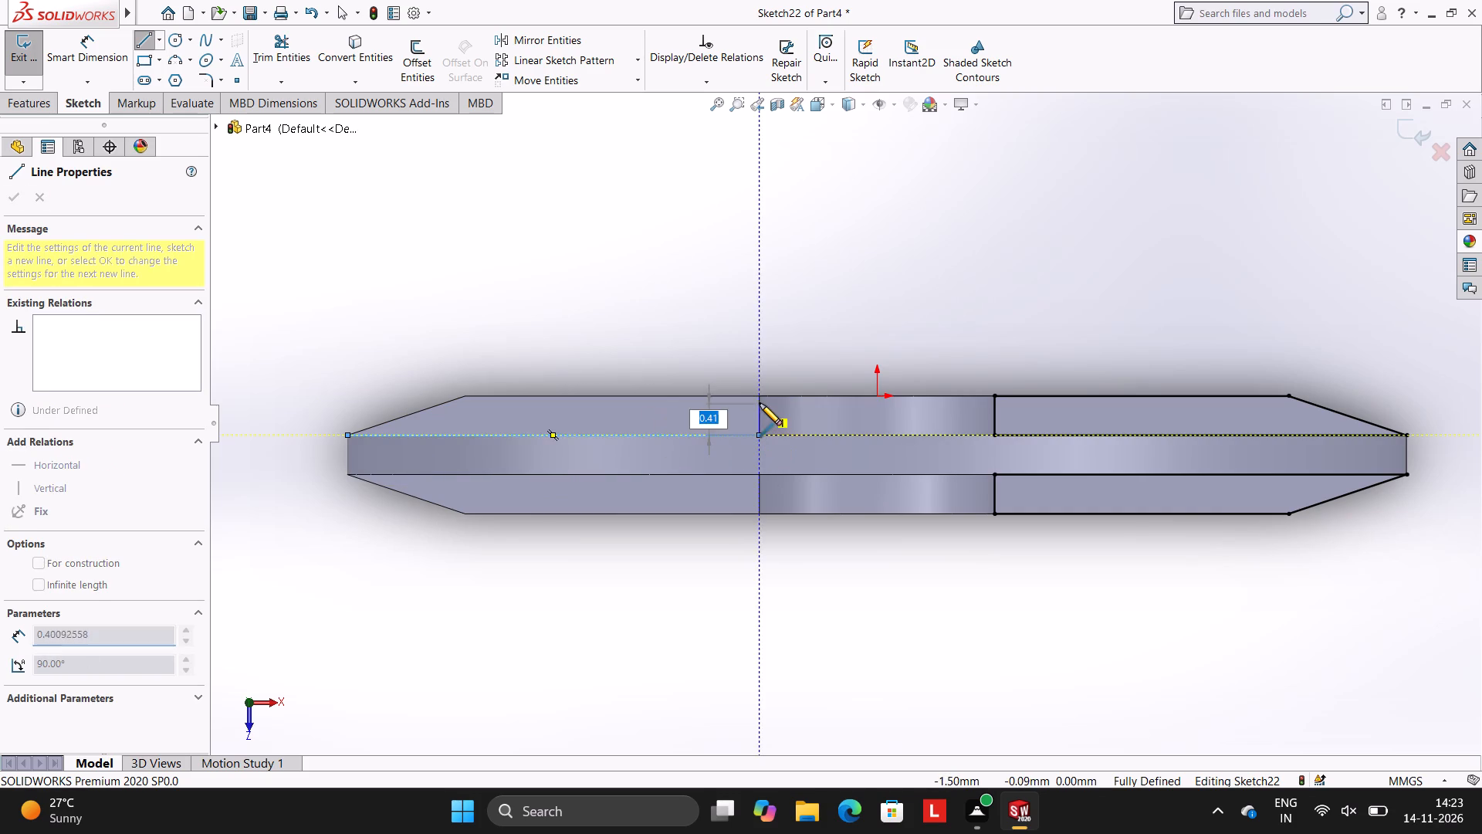
{"action": "left_click", "coordinate": [759, 394]}
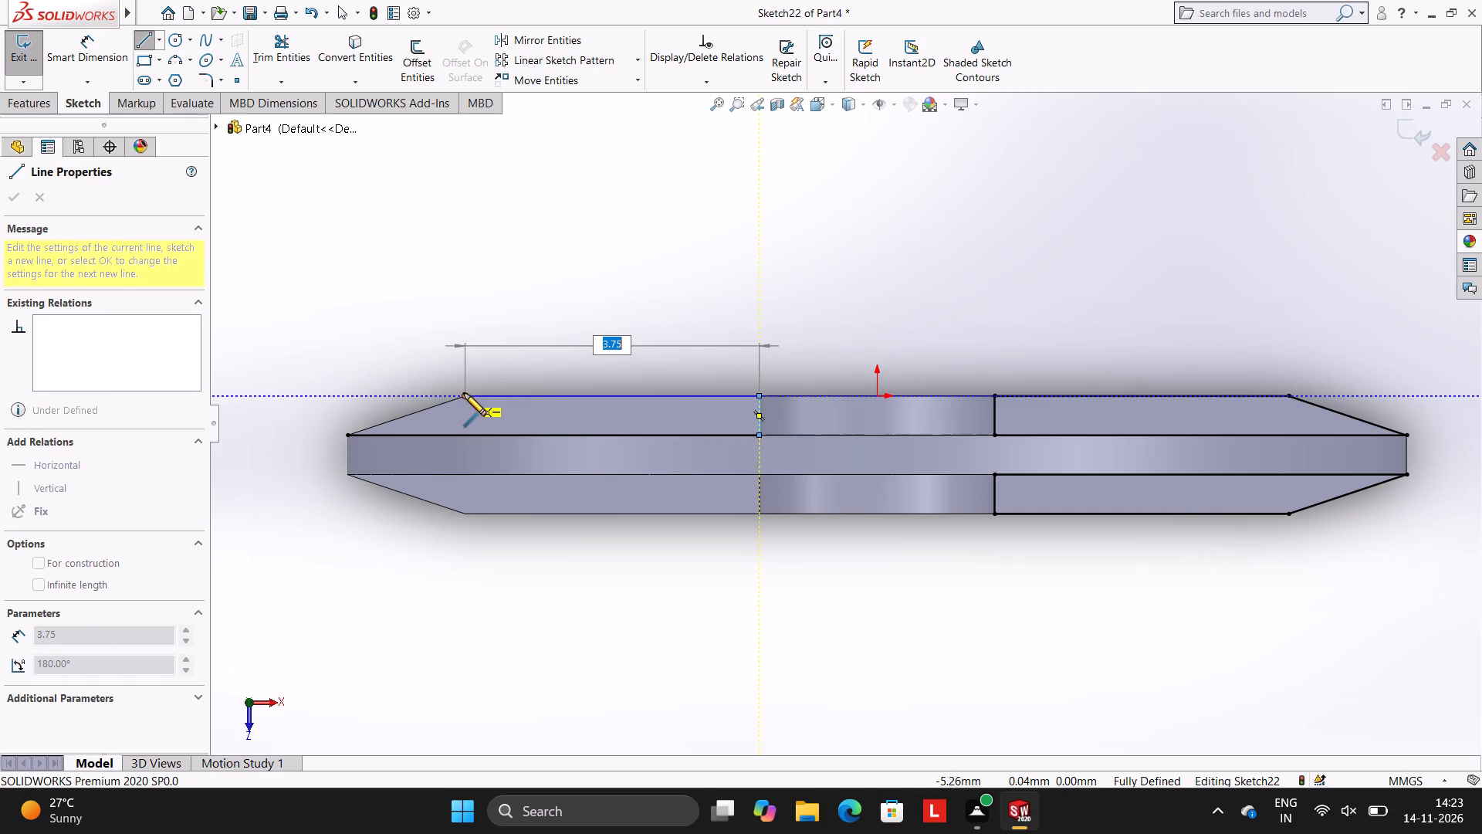
{"action": "left_click", "coordinate": [464, 393]}
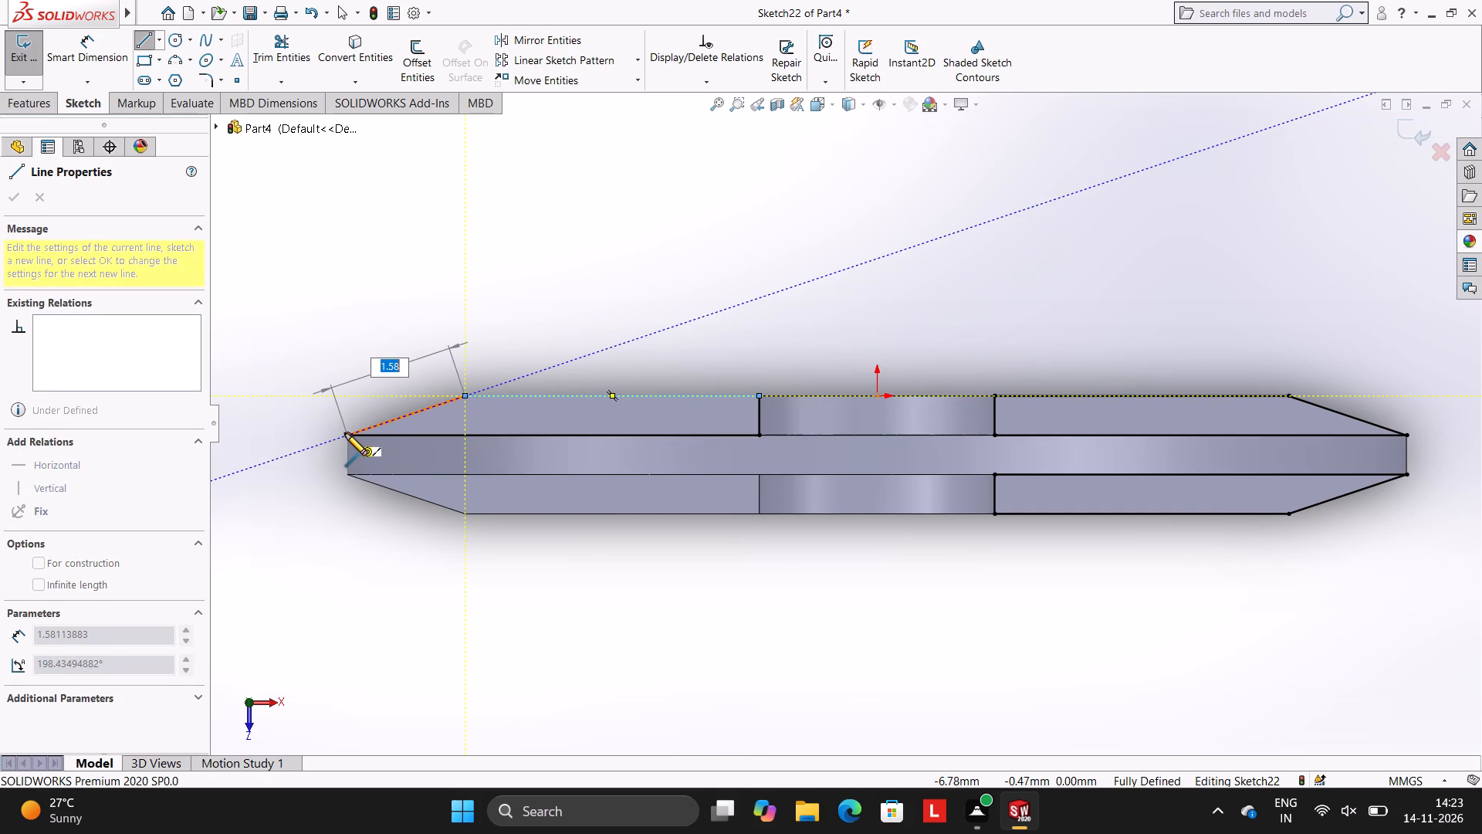
{"action": "left_click", "coordinate": [345, 433]}
{"action": "key", "text": "Escape"}
{"action": "key", "text": "Escape"}
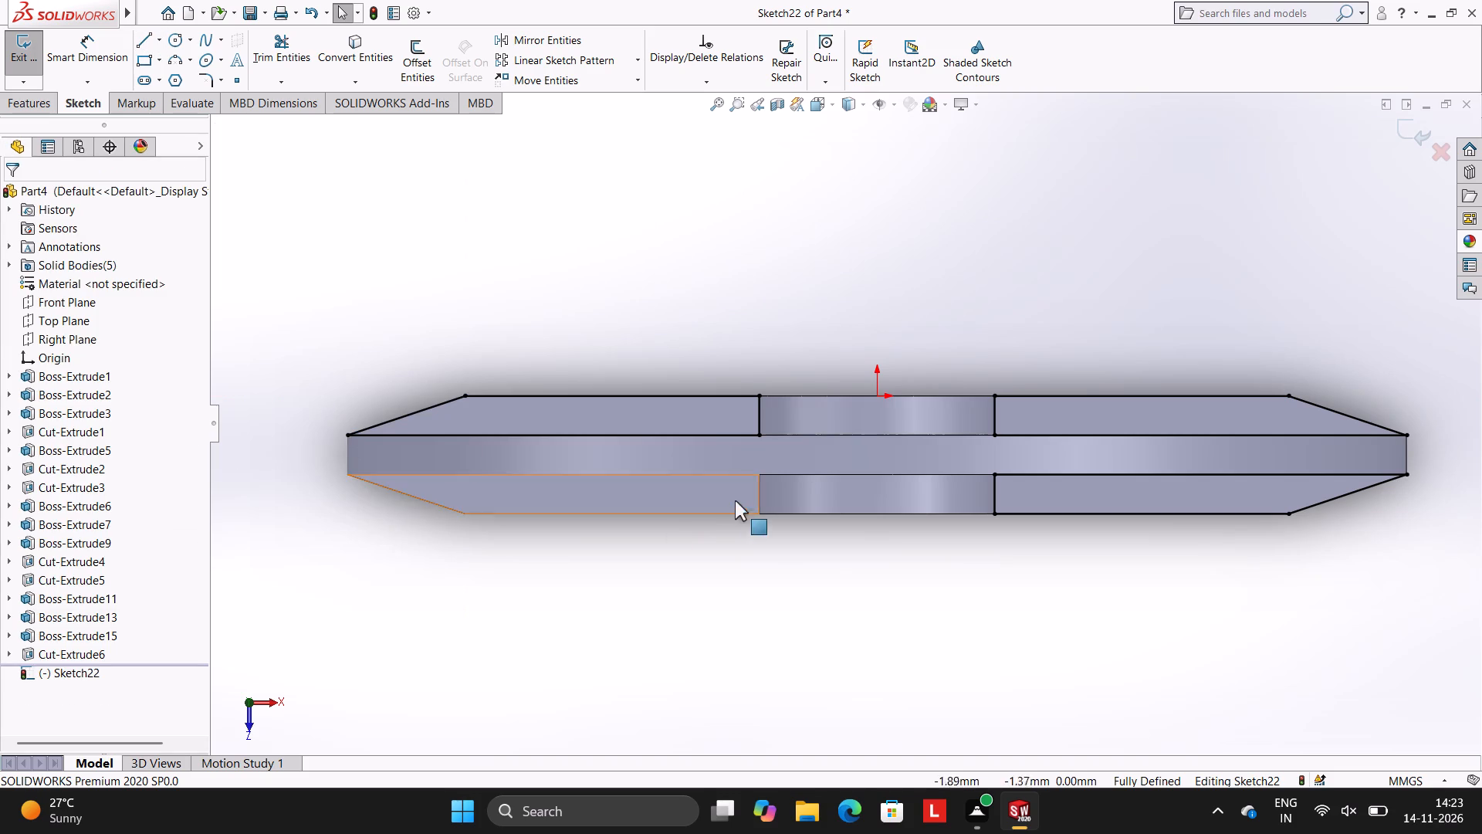
Extrude-cut the three traced rib profiles to a blind depth of 0.65 mm.
{"action": "scroll", "coordinate": [778, 392], "scroll_direction": "up", "scroll_amount": 1}
{"action": "left_click", "coordinate": [32, 108]}
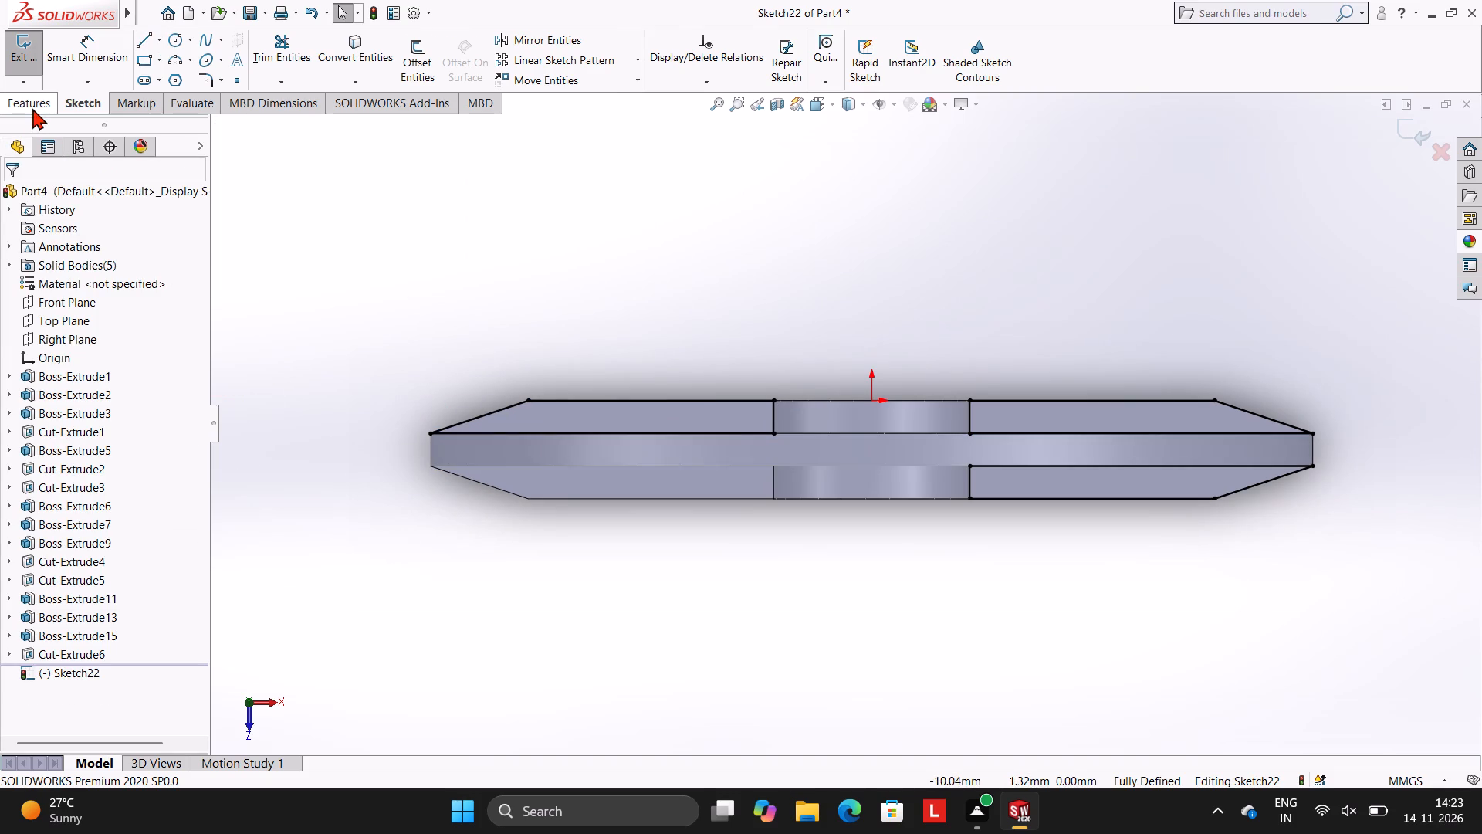
{"action": "left_click", "coordinate": [279, 56]}
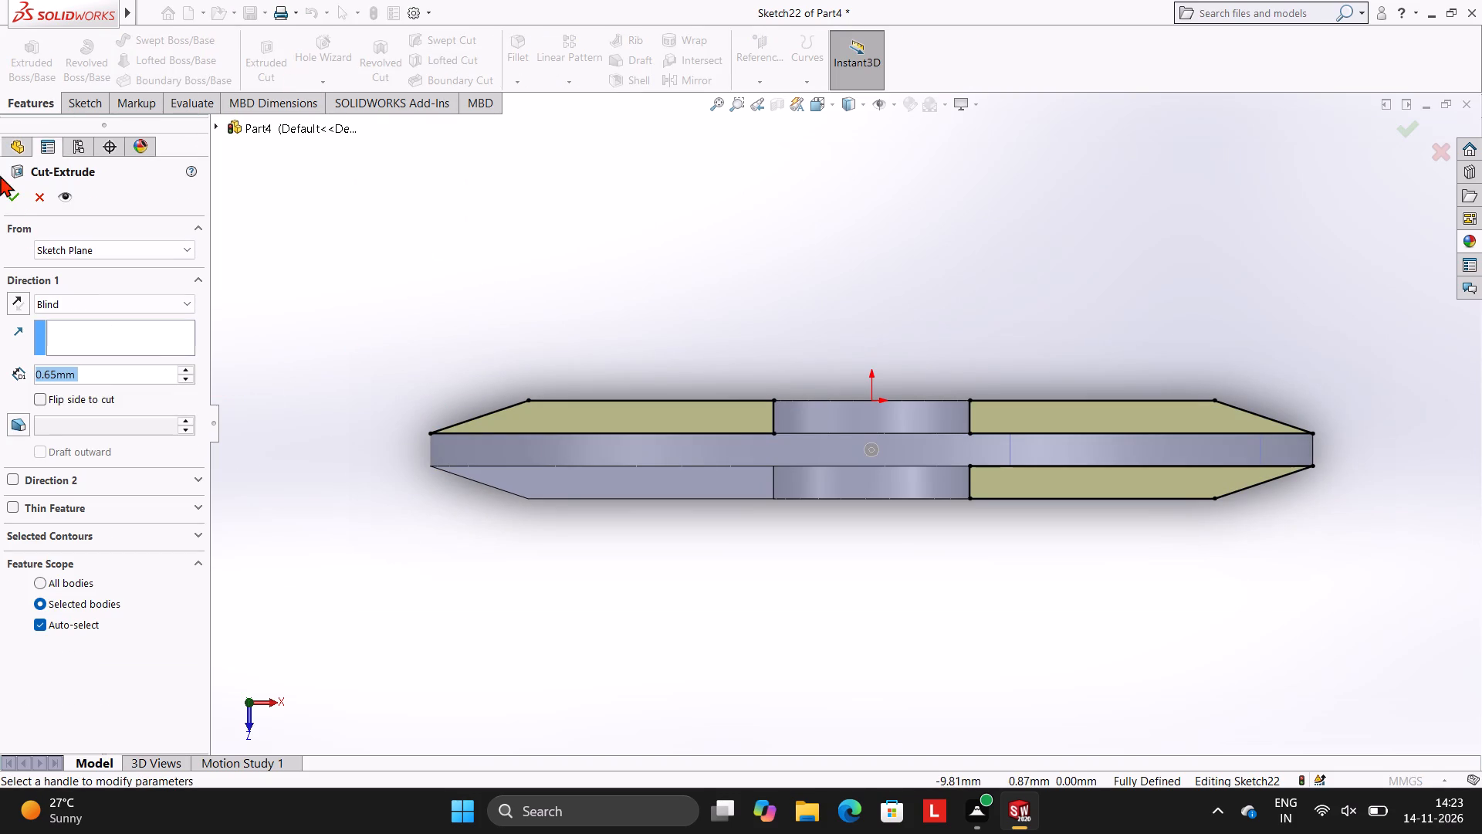
{"action": "left_click", "coordinate": [13, 192]}
{"action": "left_click", "coordinate": [415, 253]}
Start a sketch on the long side face of the unribbed negative-Y arm, viewed square to that face.
{"action": "middle_click_drag", "start_coordinate": [562, 307], "coordinate": [694, 354]}
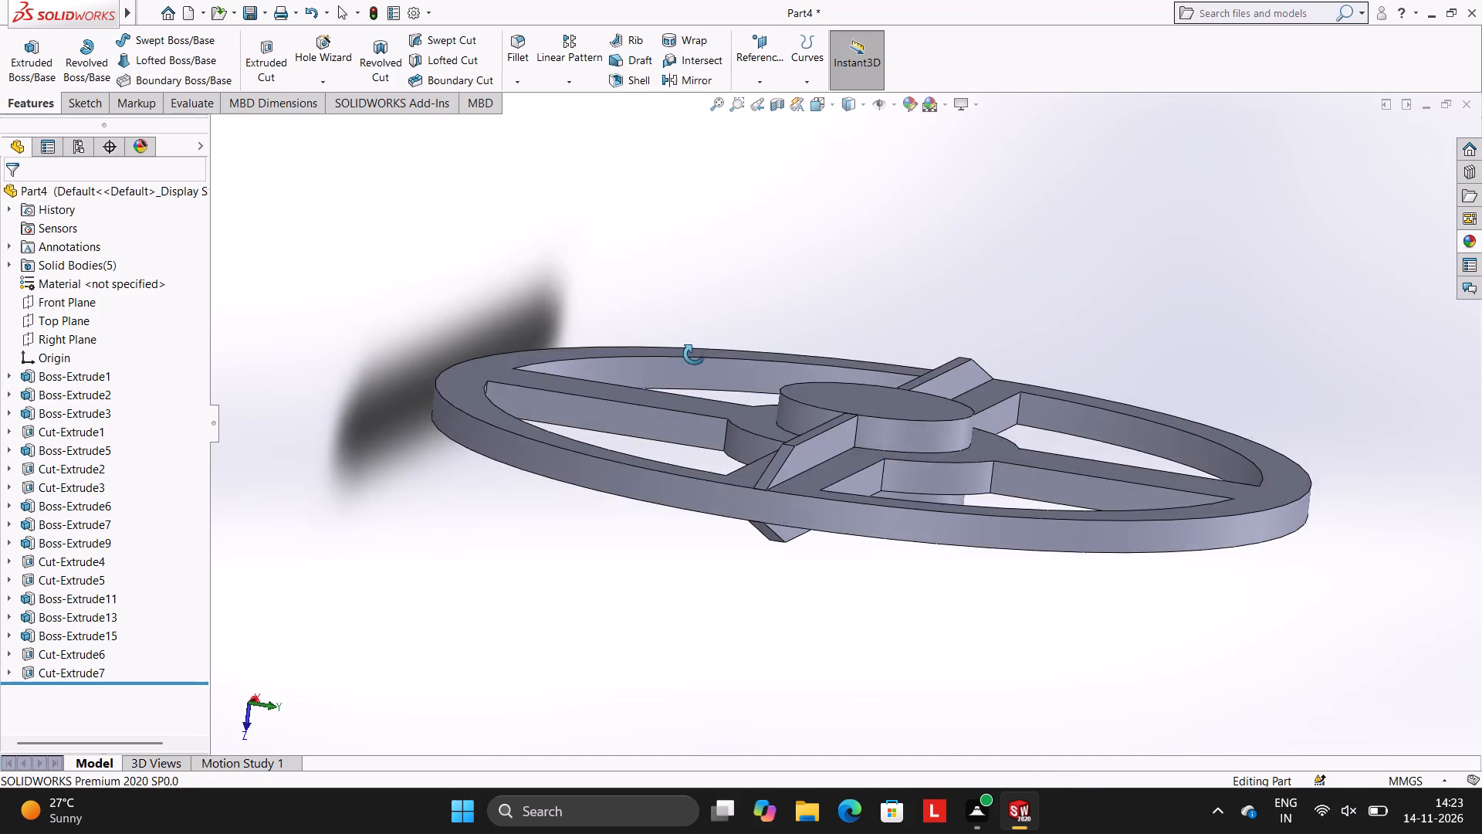
{"action": "middle_click_drag", "start_coordinate": [694, 354], "coordinate": [878, 320]}
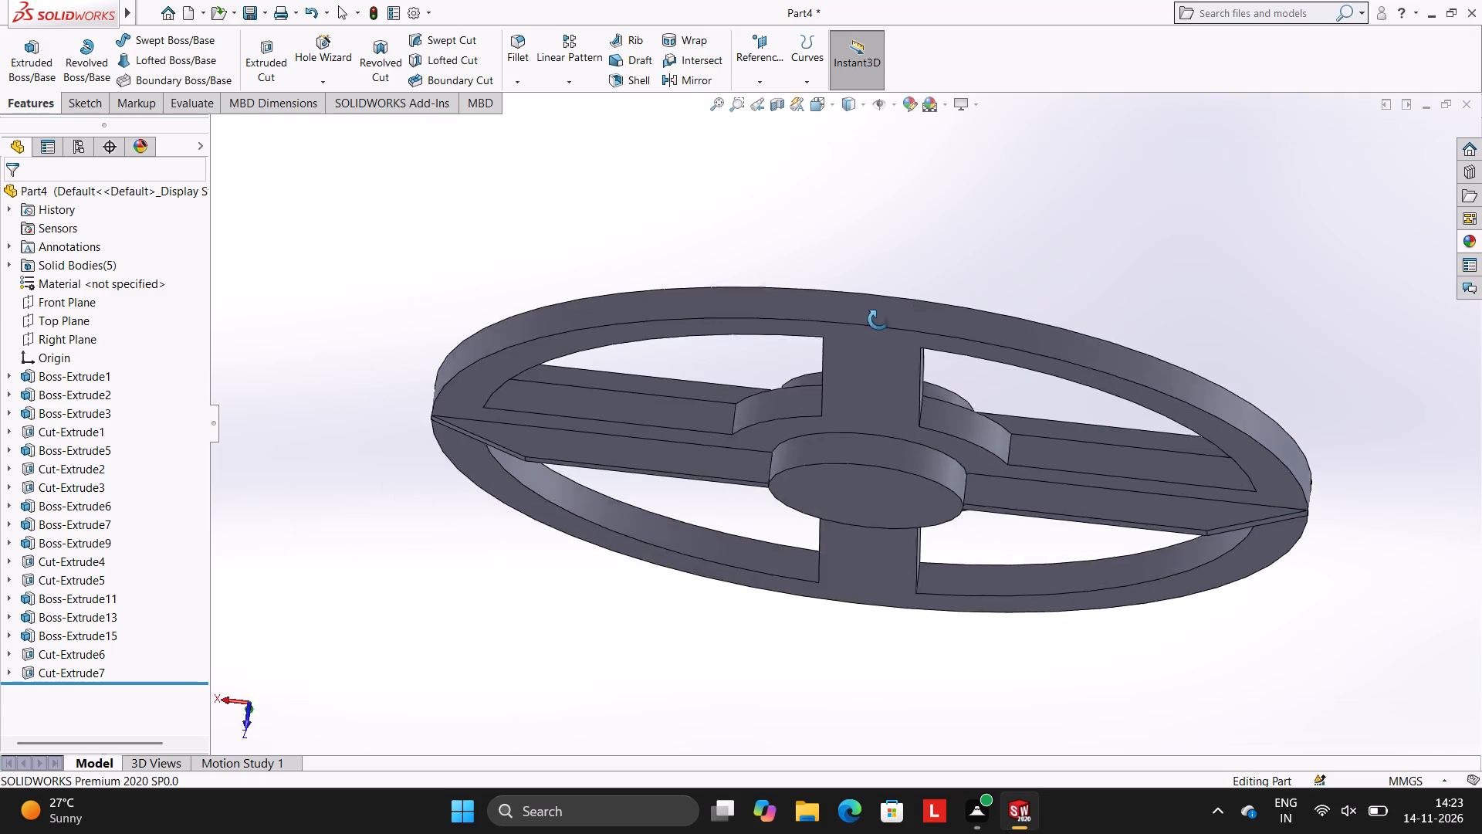
{"action": "middle_click_drag", "start_coordinate": [878, 320], "coordinate": [735, 284]}
{"action": "scroll", "coordinate": [735, 284], "scroll_direction": "up", "scroll_amount": 1}
{"action": "middle_click_drag", "start_coordinate": [1053, 307], "coordinate": [915, 450]}
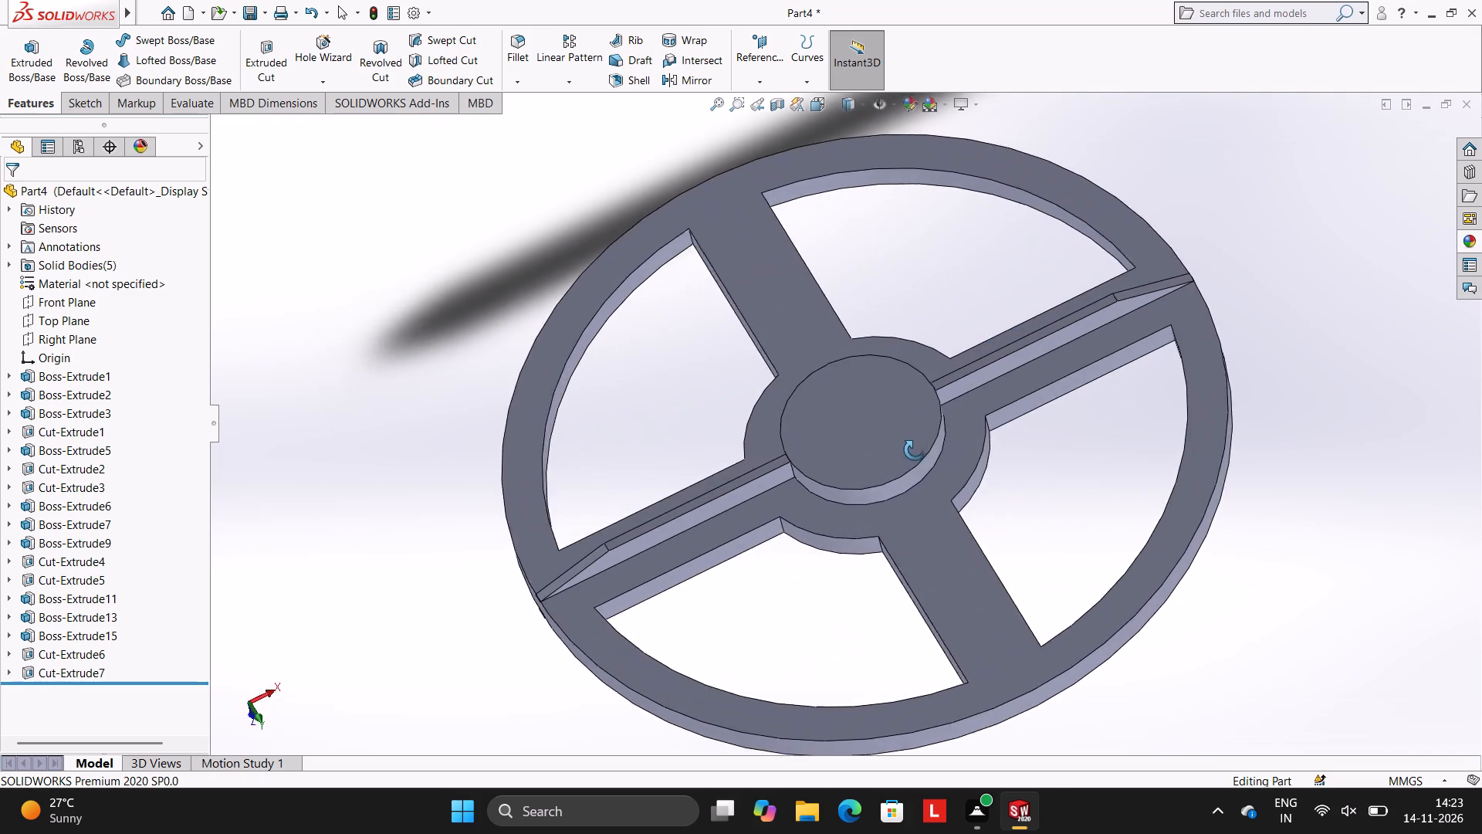
{"action": "middle_click_drag", "start_coordinate": [915, 450], "coordinate": [913, 440]}
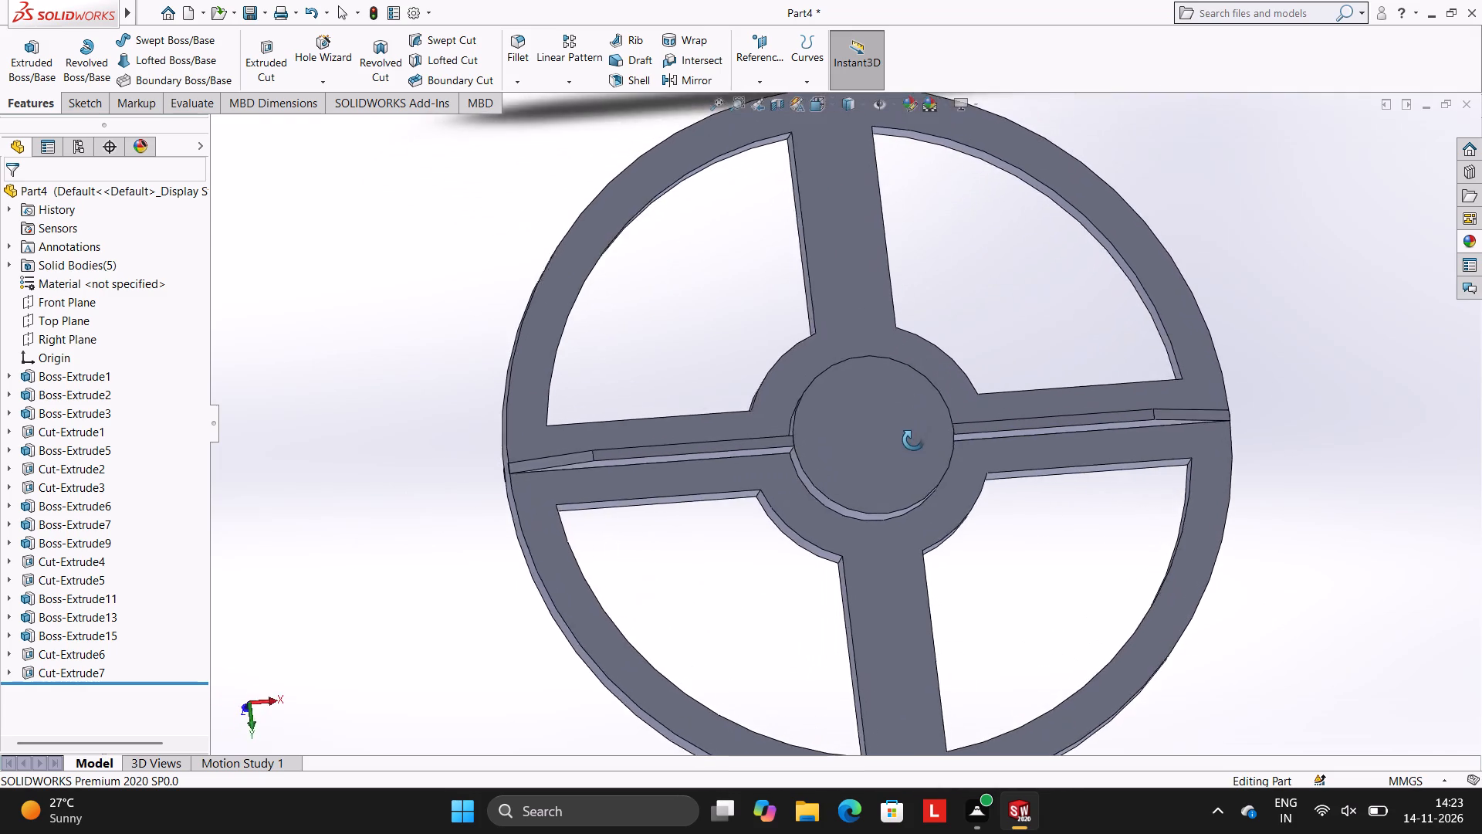
{"action": "middle_click_drag", "start_coordinate": [913, 440], "coordinate": [1031, 464]}
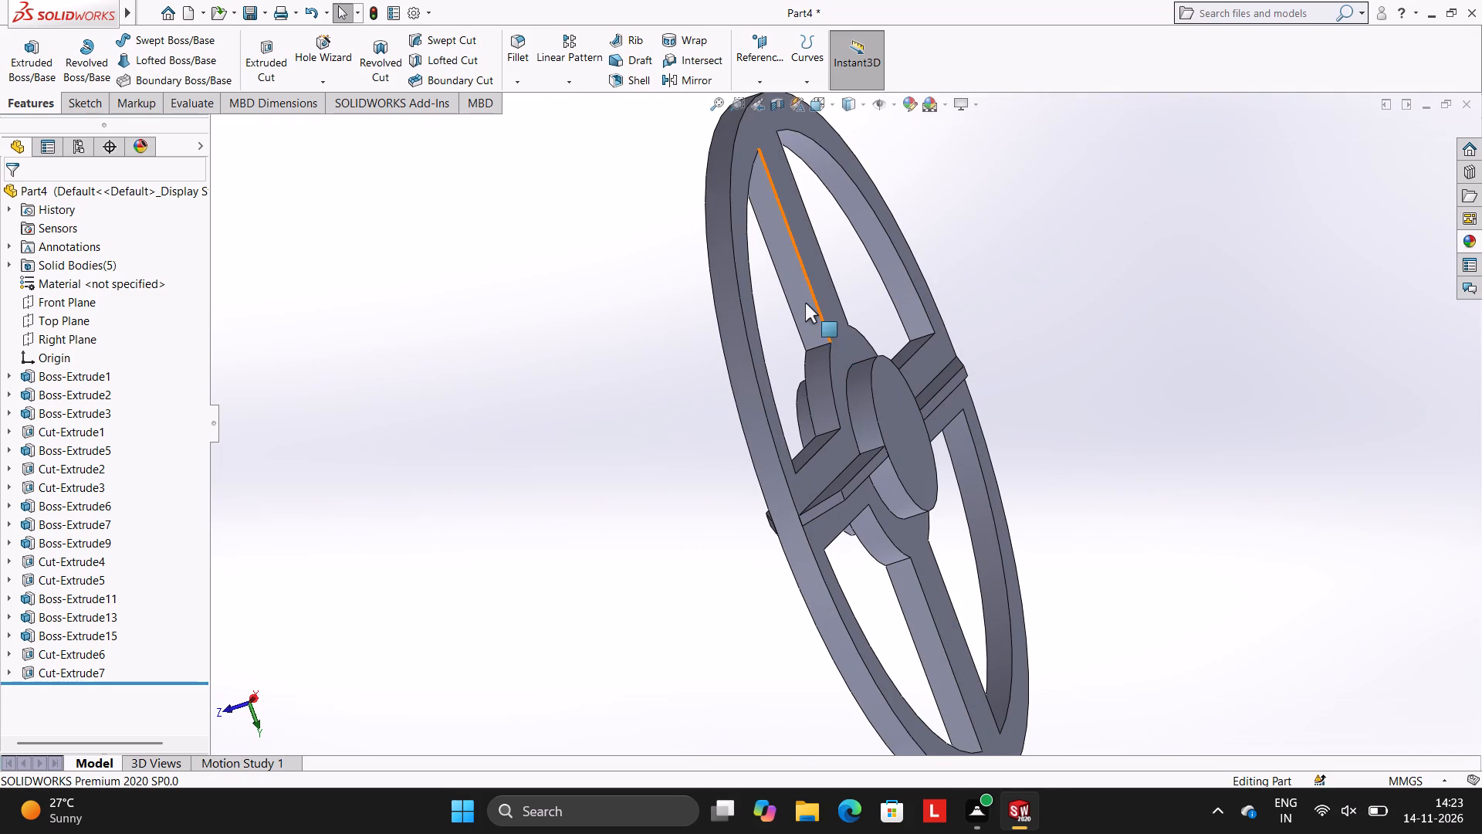
{"action": "left_click", "coordinate": [797, 287]}
{"action": "left_click", "coordinate": [868, 246]}
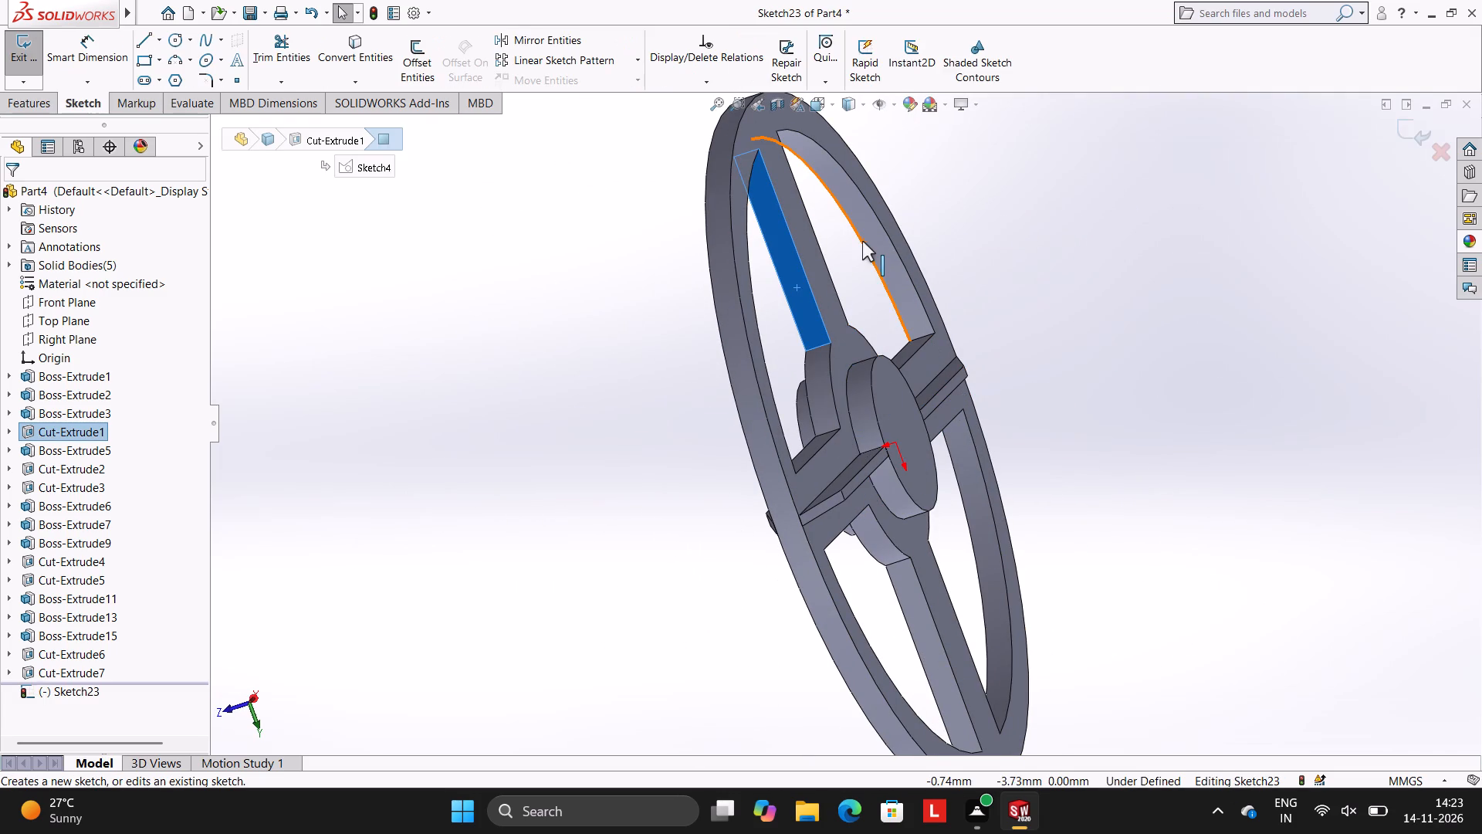
{"action": "key", "text": "ctrl+8"}
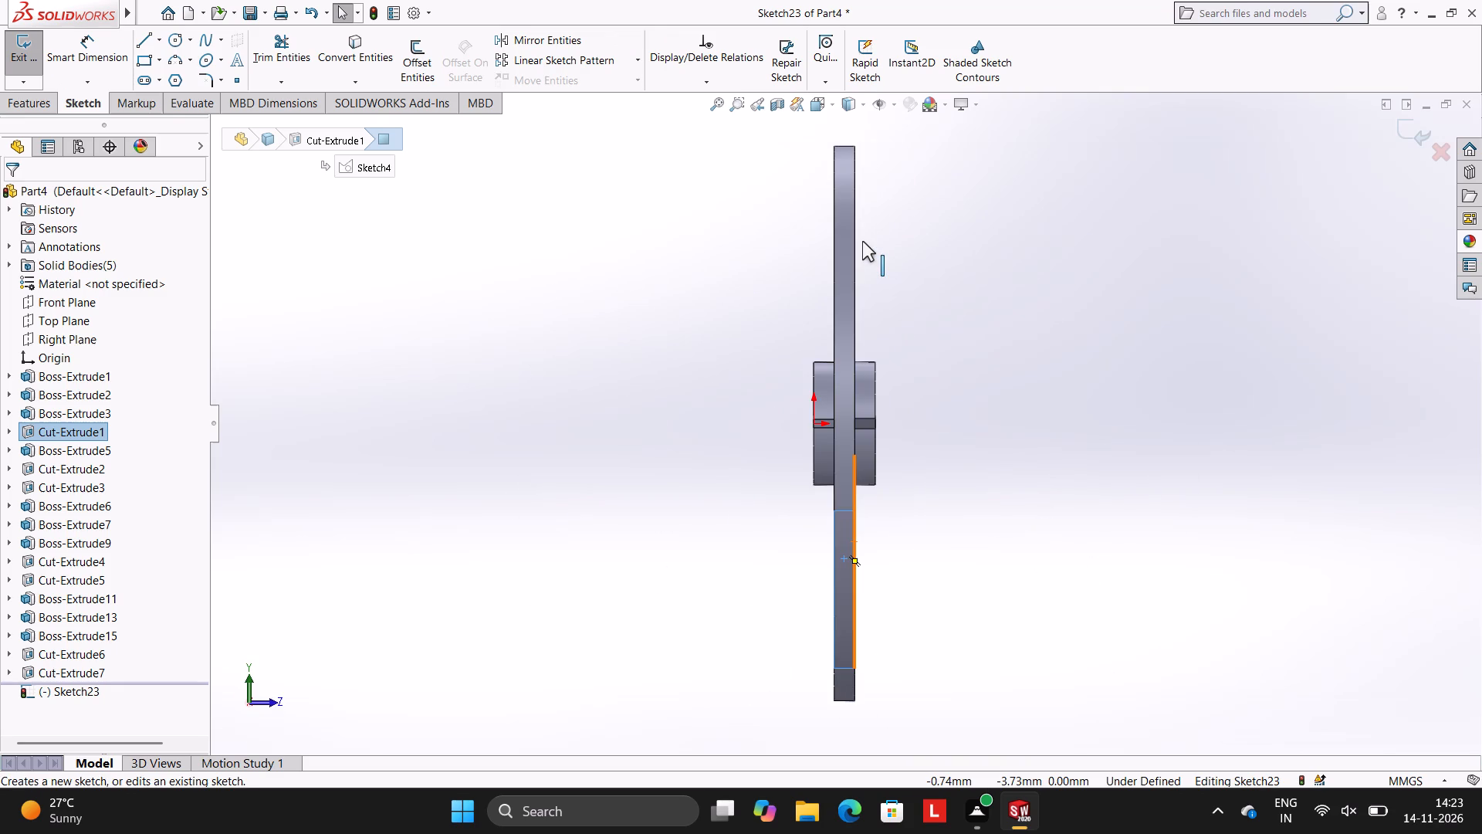
{"action": "key", "text": "Escape"}
Sketch a 5.25 mm vertical line along the wheel face farther from the origin, from the boss's positive-Y edge to the rim's outer edge.
{"action": "scroll", "coordinate": [858, 491], "scroll_direction": "down", "scroll_amount": 2}
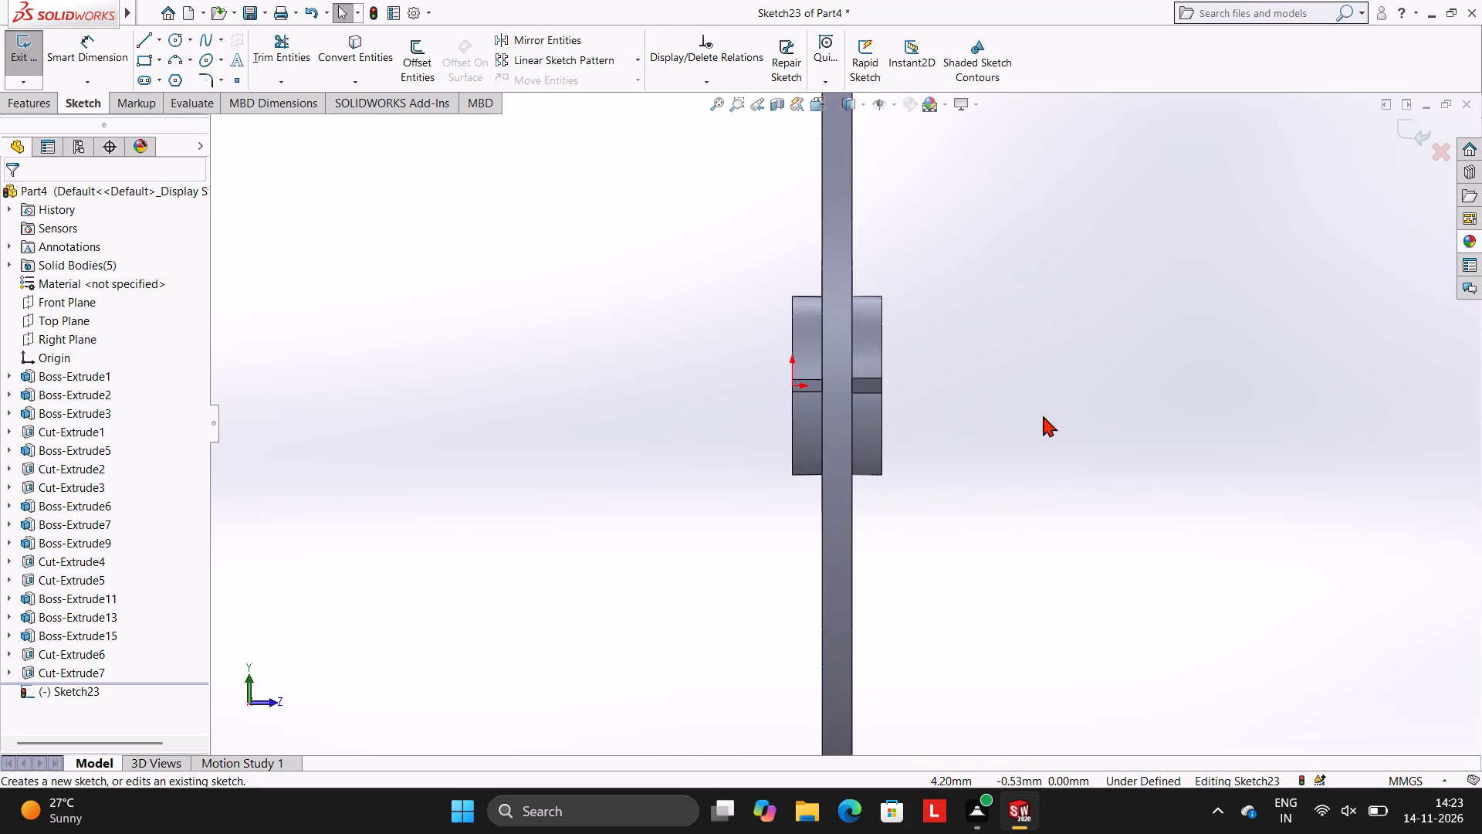
{"action": "scroll", "coordinate": [1042, 414], "scroll_direction": "up", "scroll_amount": 3}
{"action": "scroll", "coordinate": [877, 327], "scroll_direction": "down", "scroll_amount": 1}
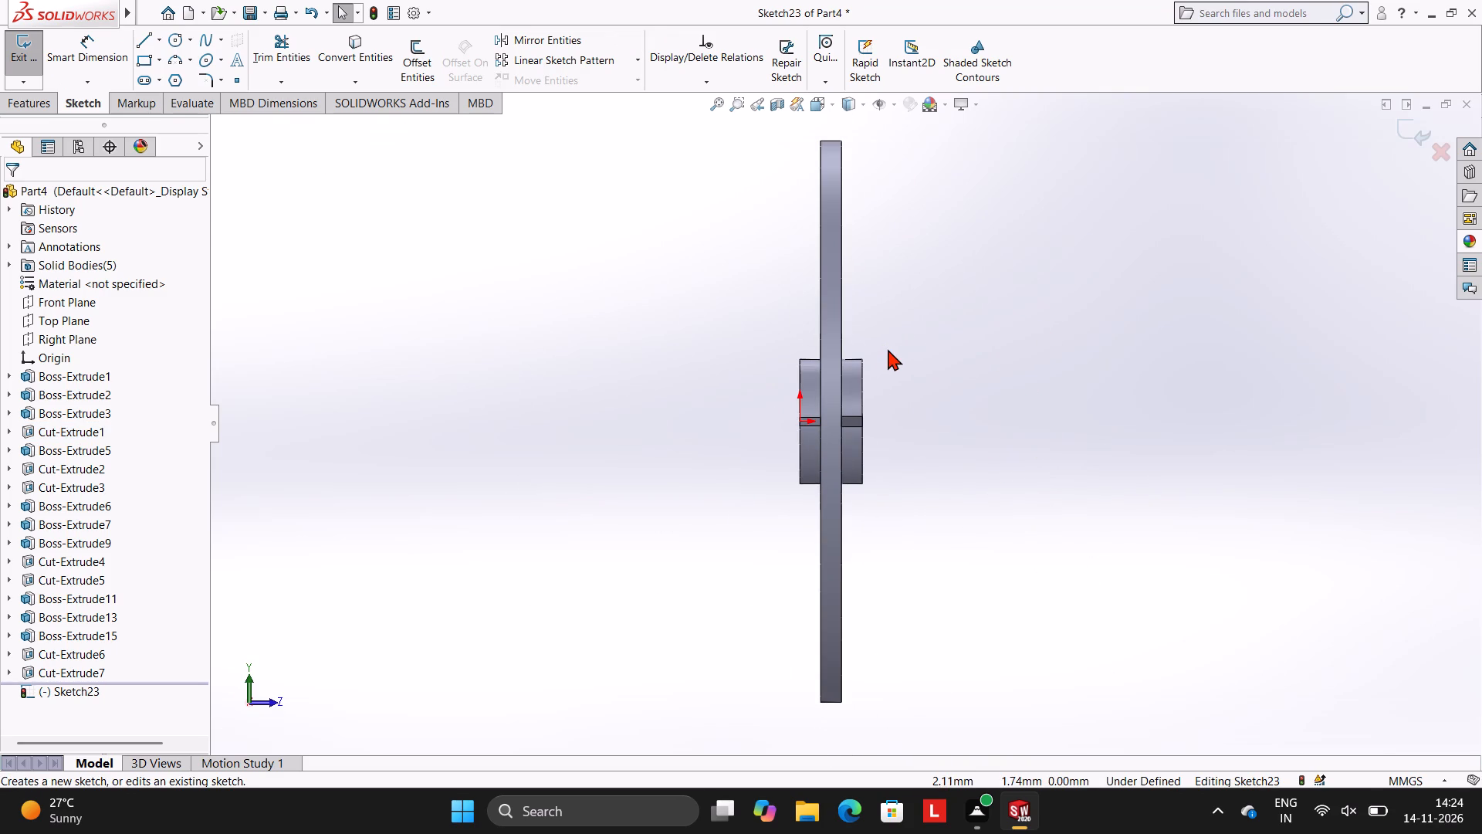
{"action": "scroll", "coordinate": [887, 354], "scroll_direction": "down", "scroll_amount": 1}
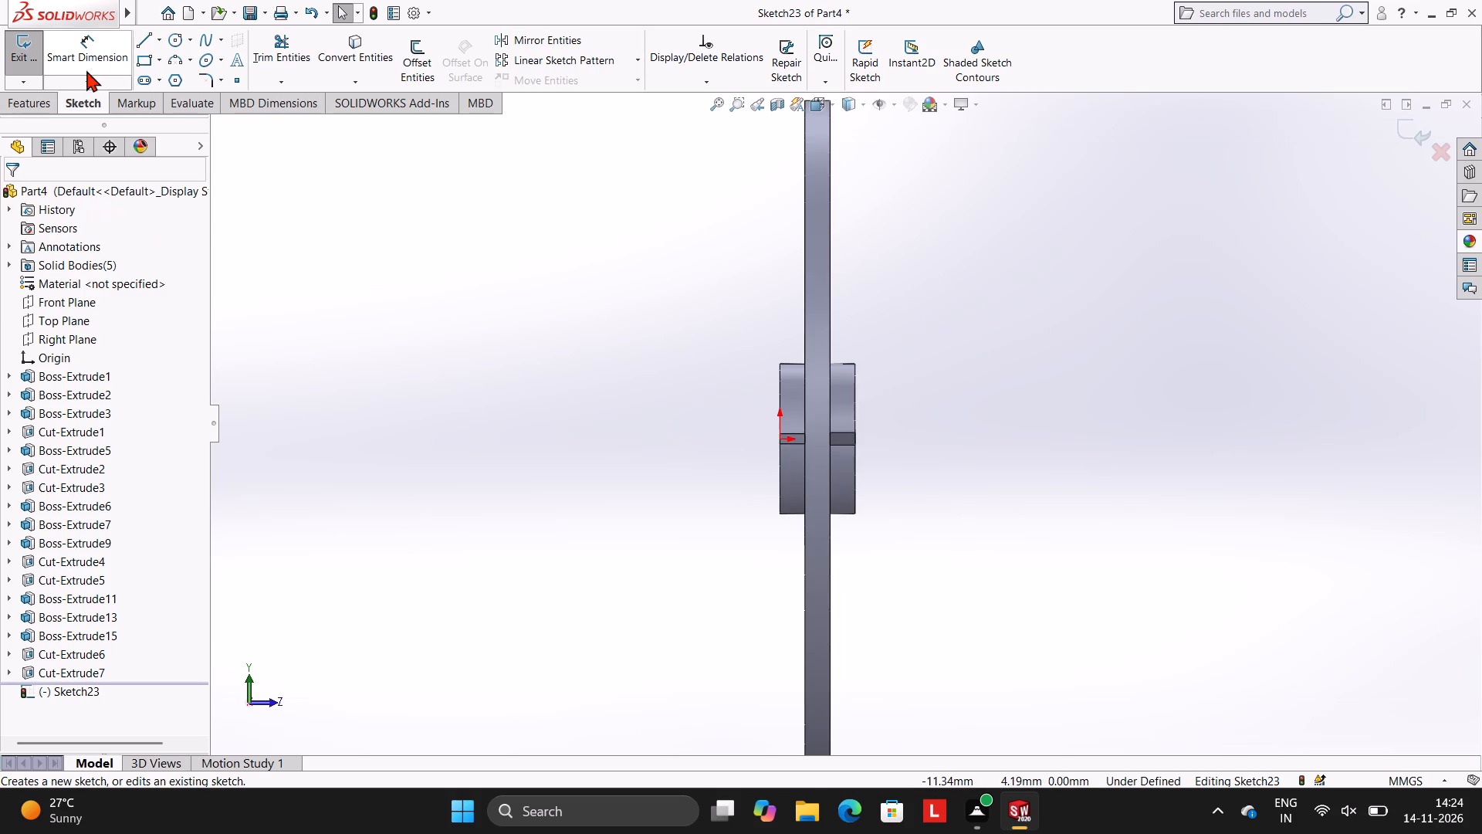
{"action": "left_click", "coordinate": [143, 35]}
{"action": "scroll", "coordinate": [824, 311], "scroll_direction": "down", "scroll_amount": 2}
{"action": "scroll", "coordinate": [878, 305], "scroll_direction": "up", "scroll_amount": 2}
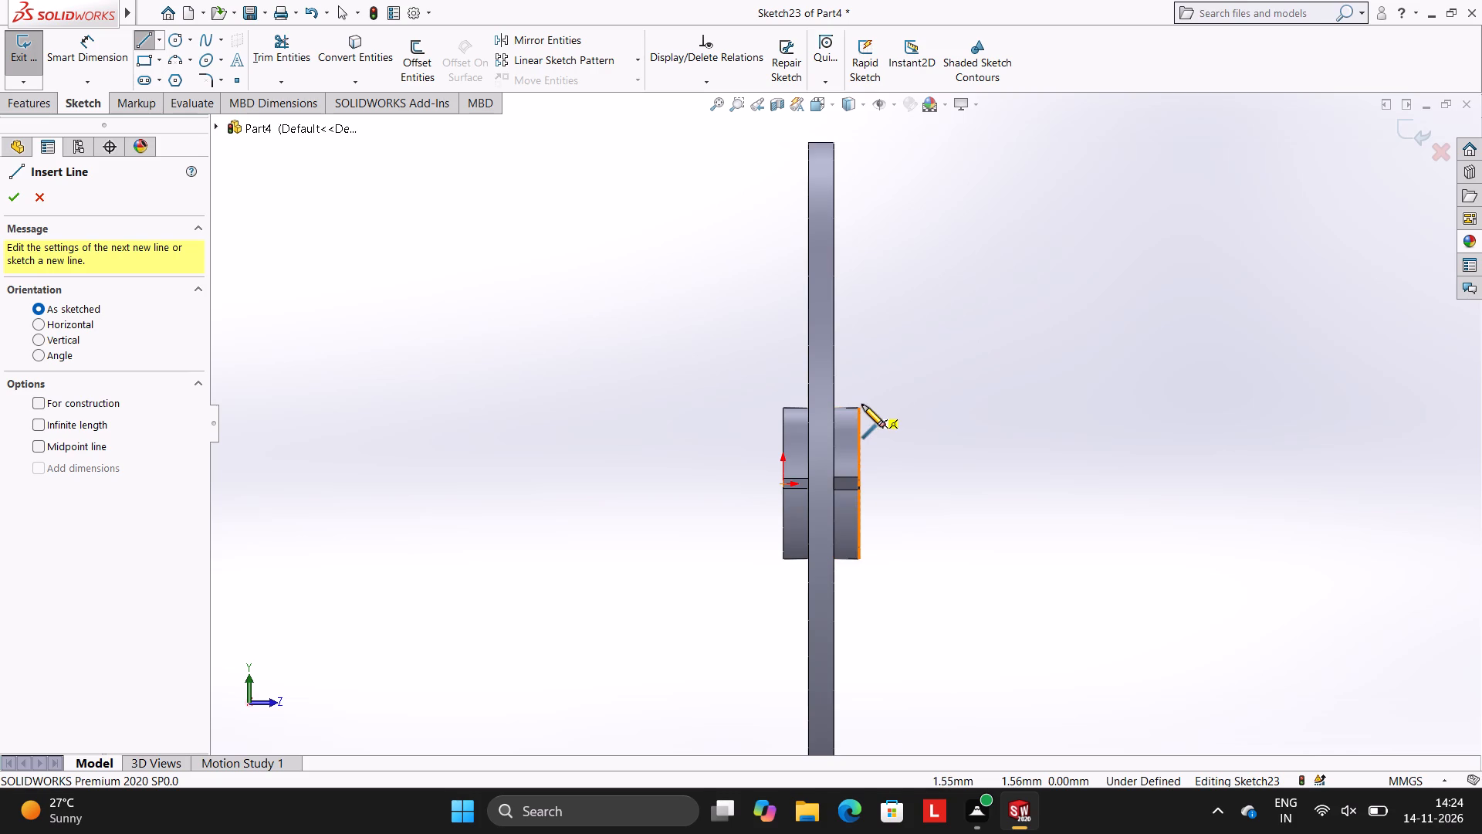
{"action": "left_click", "coordinate": [834, 409]}
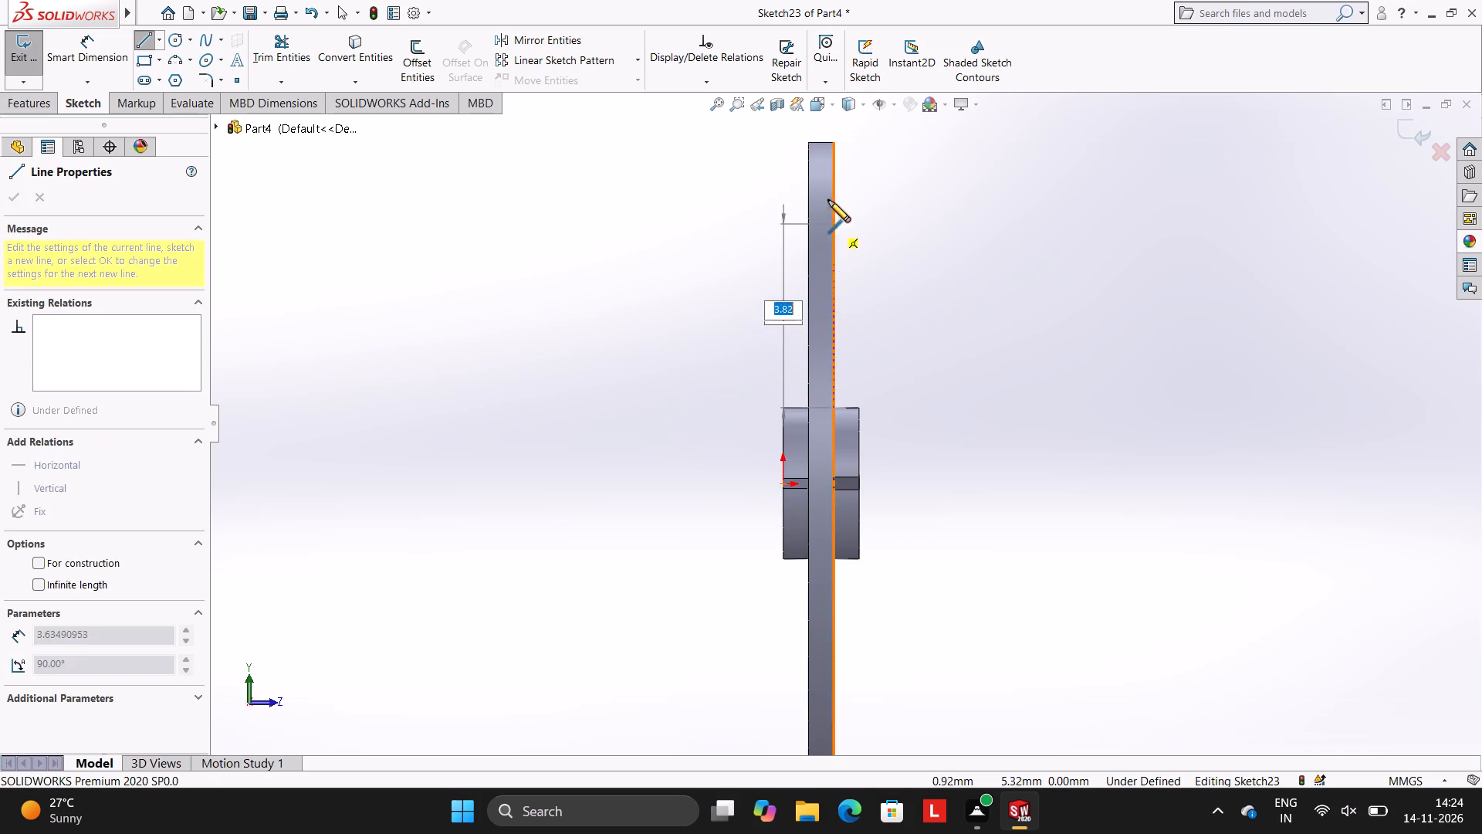
{"action": "left_click", "coordinate": [834, 141]}
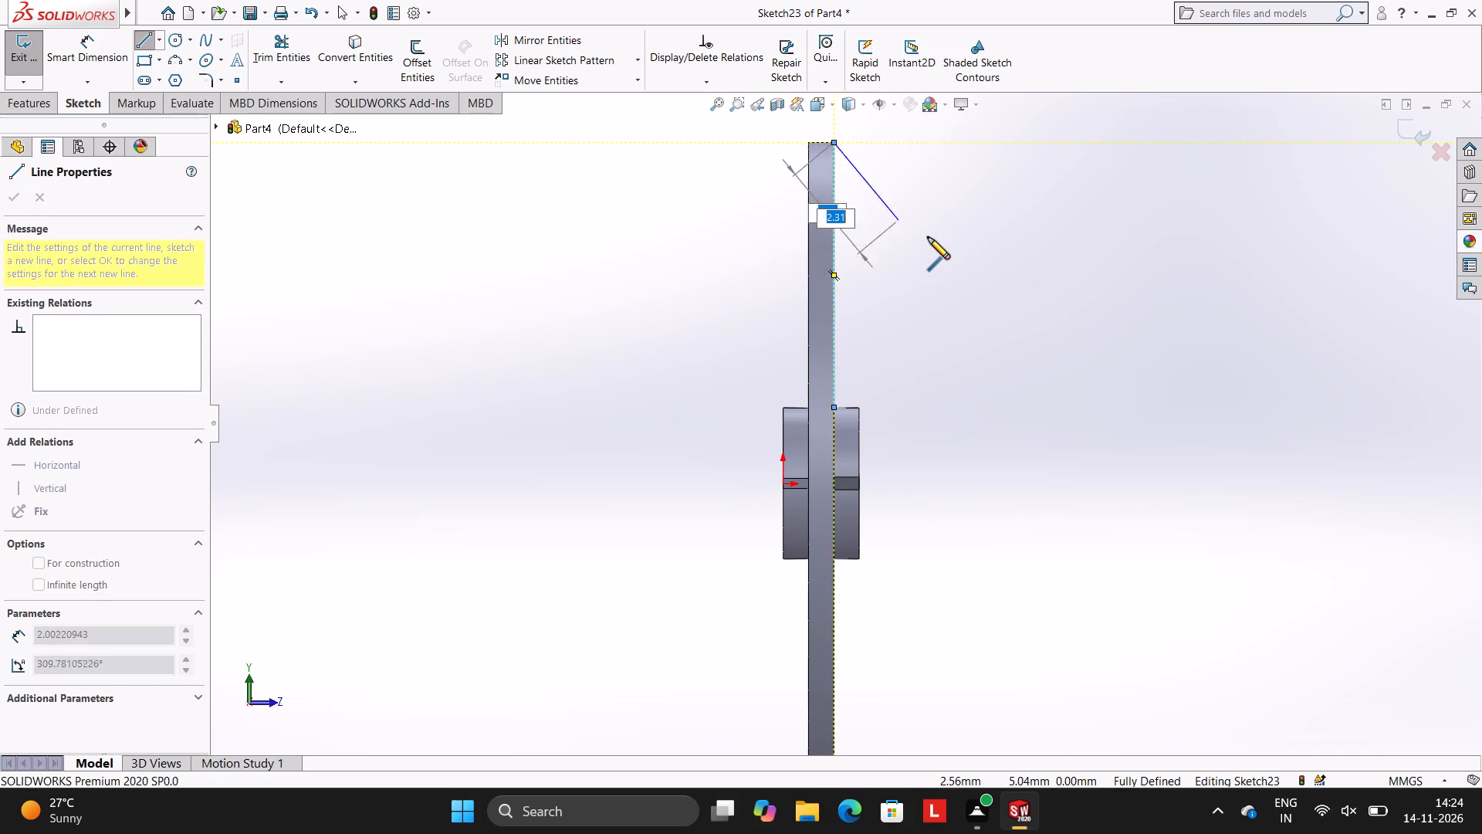
{"action": "key", "text": "Escape"}
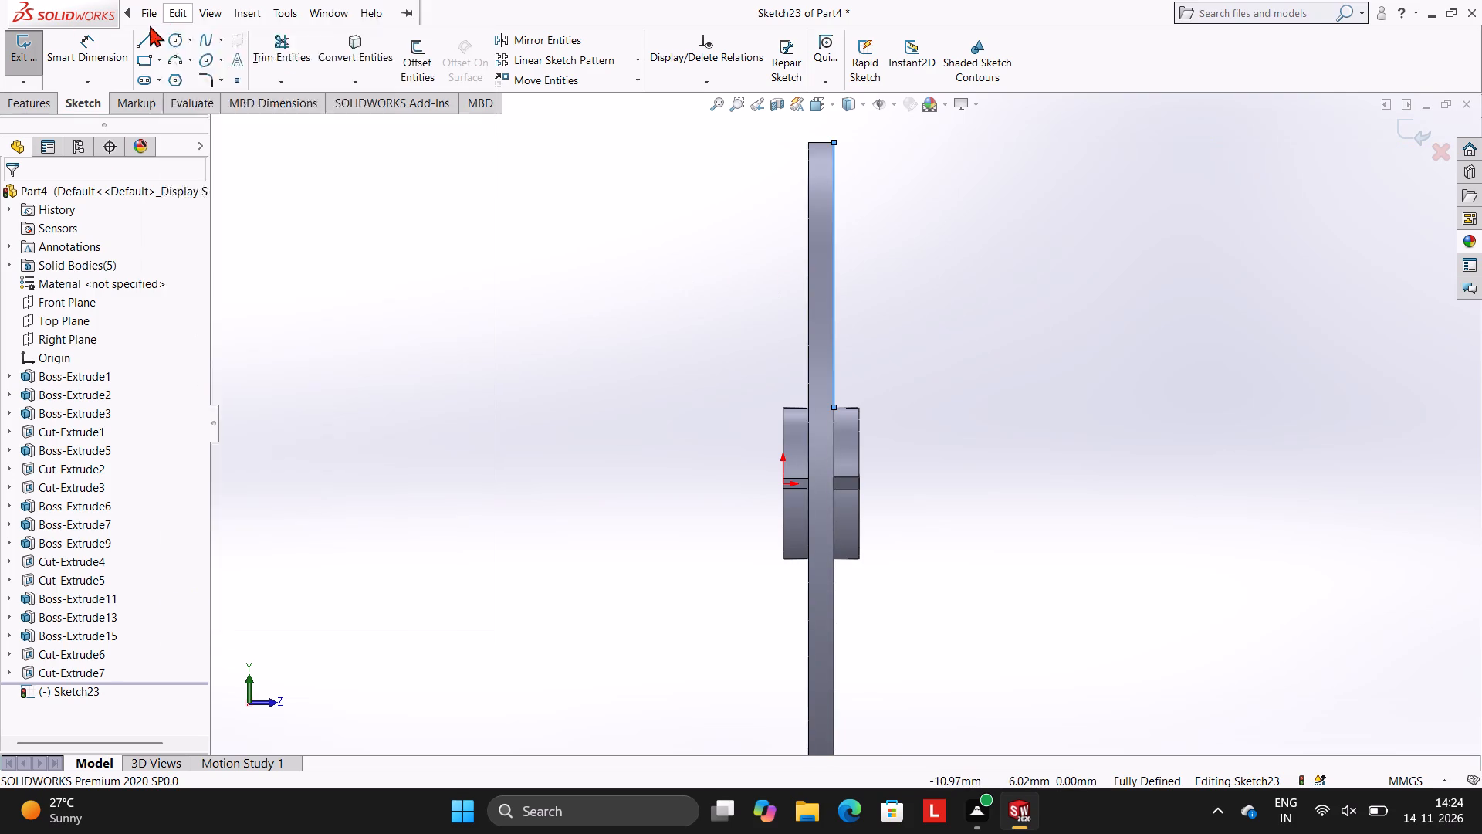
{"action": "left_click", "coordinate": [518, 170]}
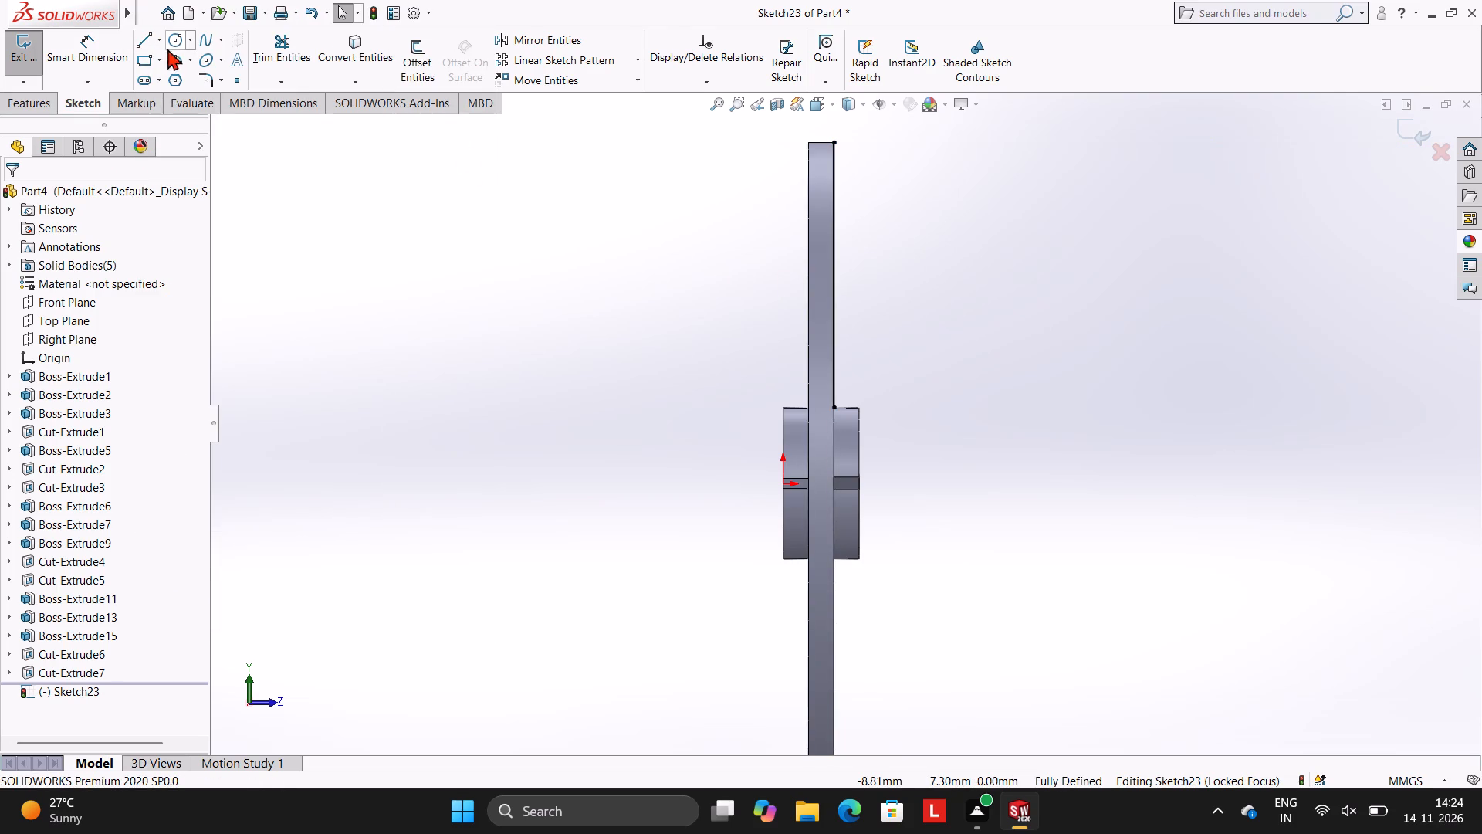
Sketch a vertical line along the wheel face nearer the origin, from the boss's positive-Y edge to the rim's outer edge.
{"action": "left_click", "coordinate": [144, 42]}
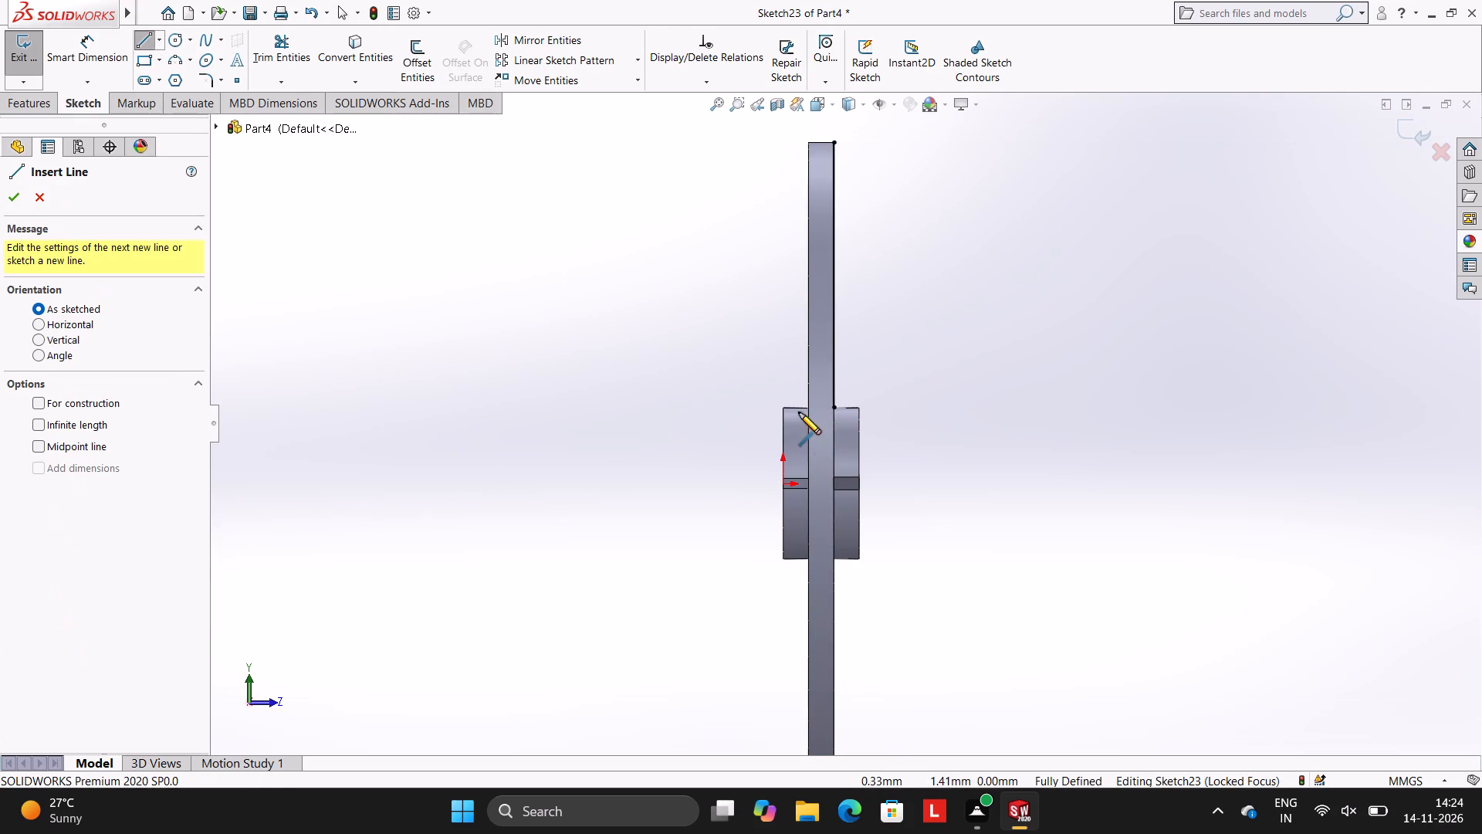
{"action": "left_click", "coordinate": [807, 405]}
{"action": "left_click", "coordinate": [808, 141]}
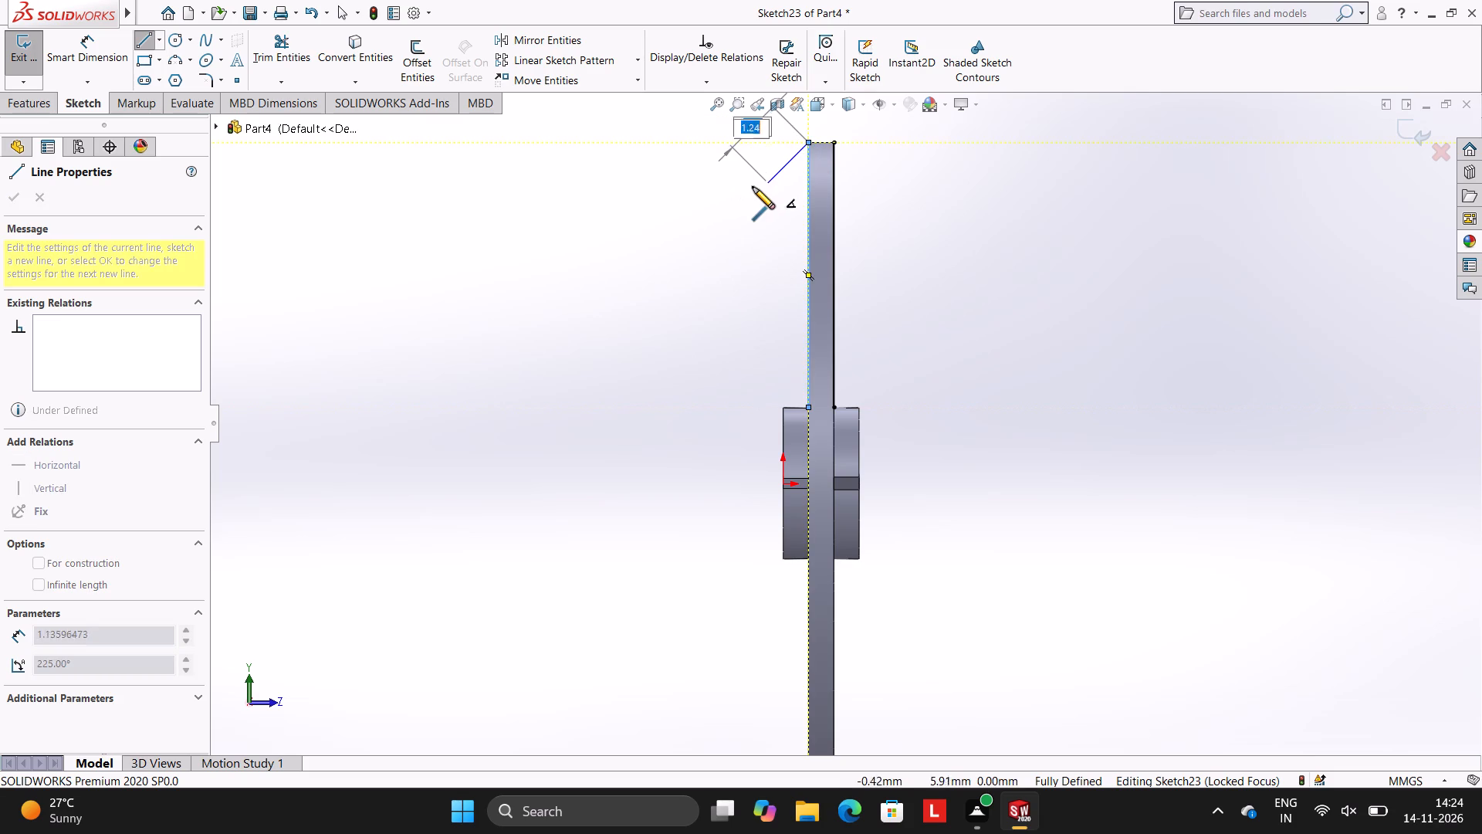
{"action": "key", "text": "Escape"}
{"action": "key", "text": "Escape"}
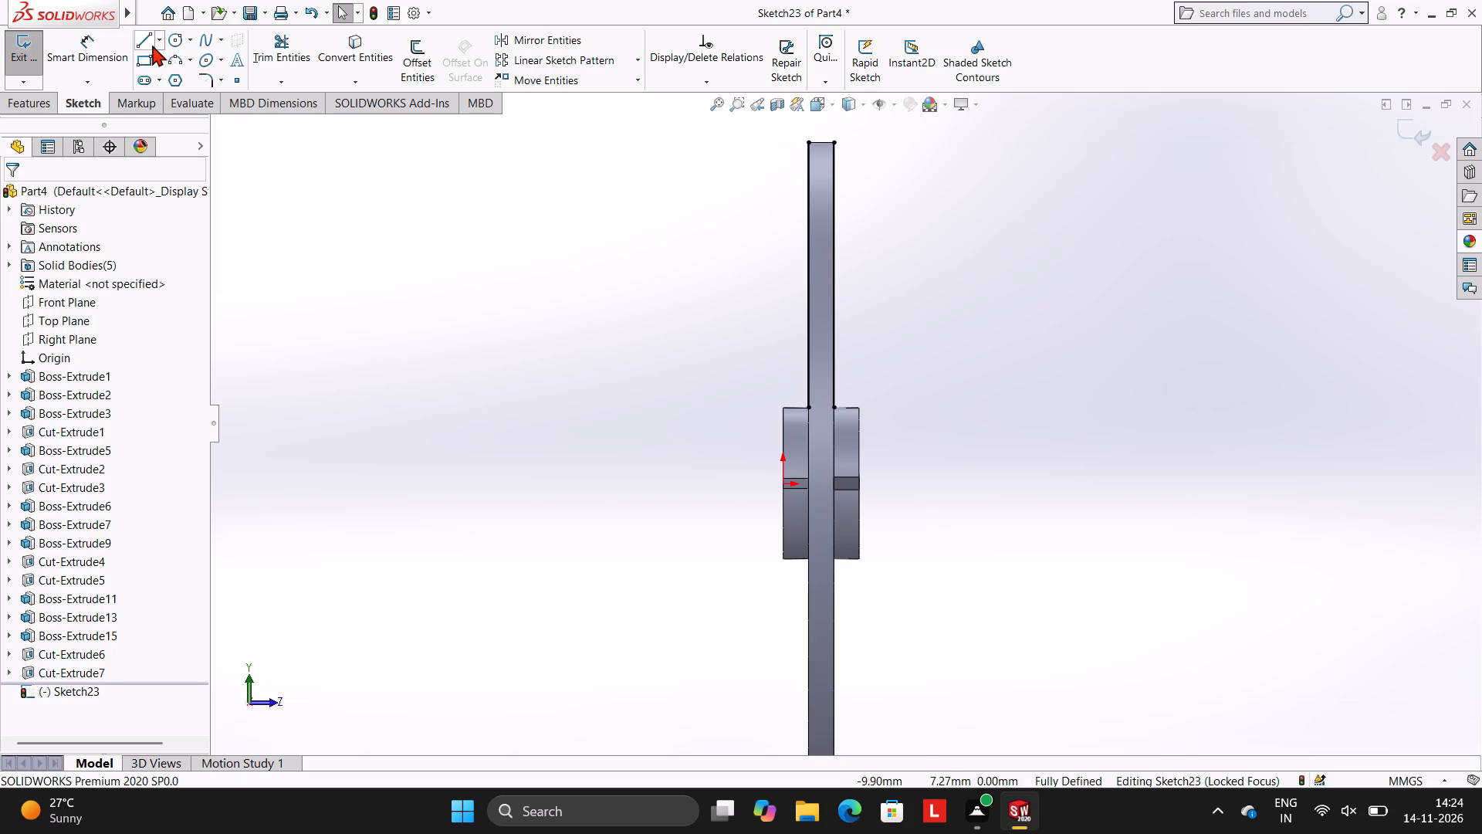
Sketch a 5.25 mm line in positive Y from the midpoint of the boss's far end face, and slope it to the far-face rim corner.
{"action": "left_click", "coordinate": [146, 42]}
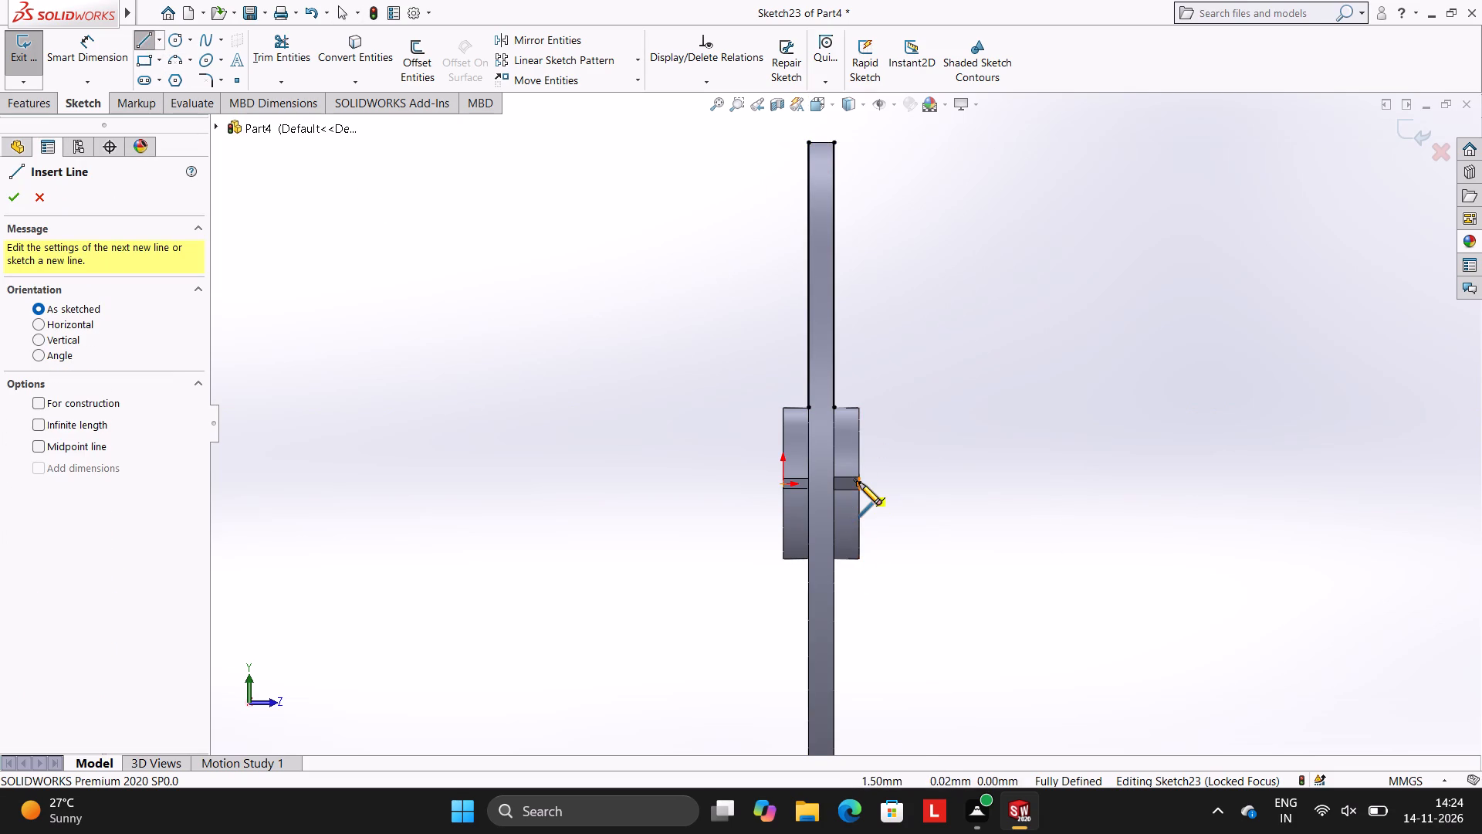
{"action": "left_click", "coordinate": [861, 487]}
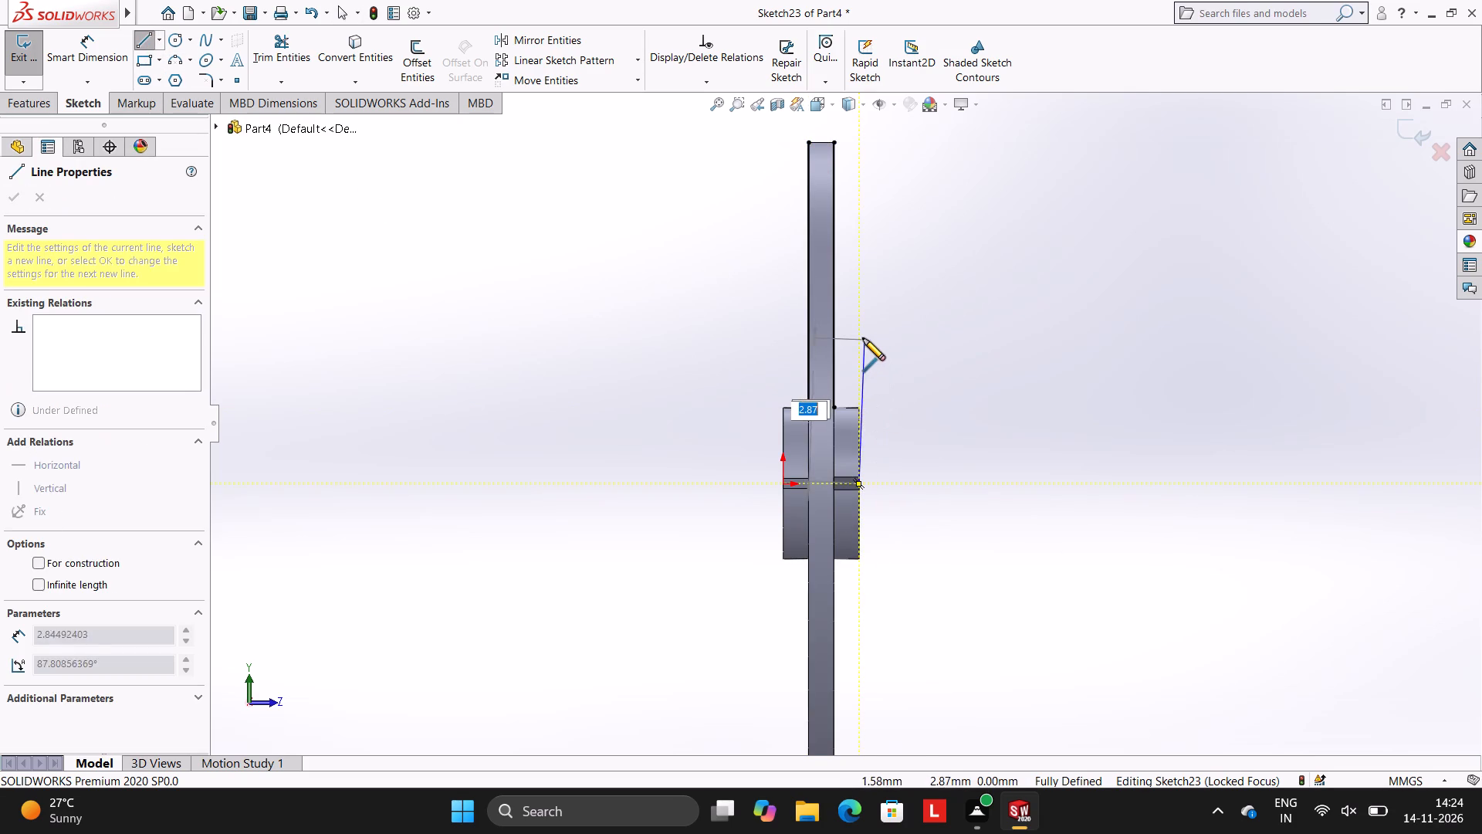
{"action": "type", "text": "5.25"}
{"action": "key", "text": "Return"}
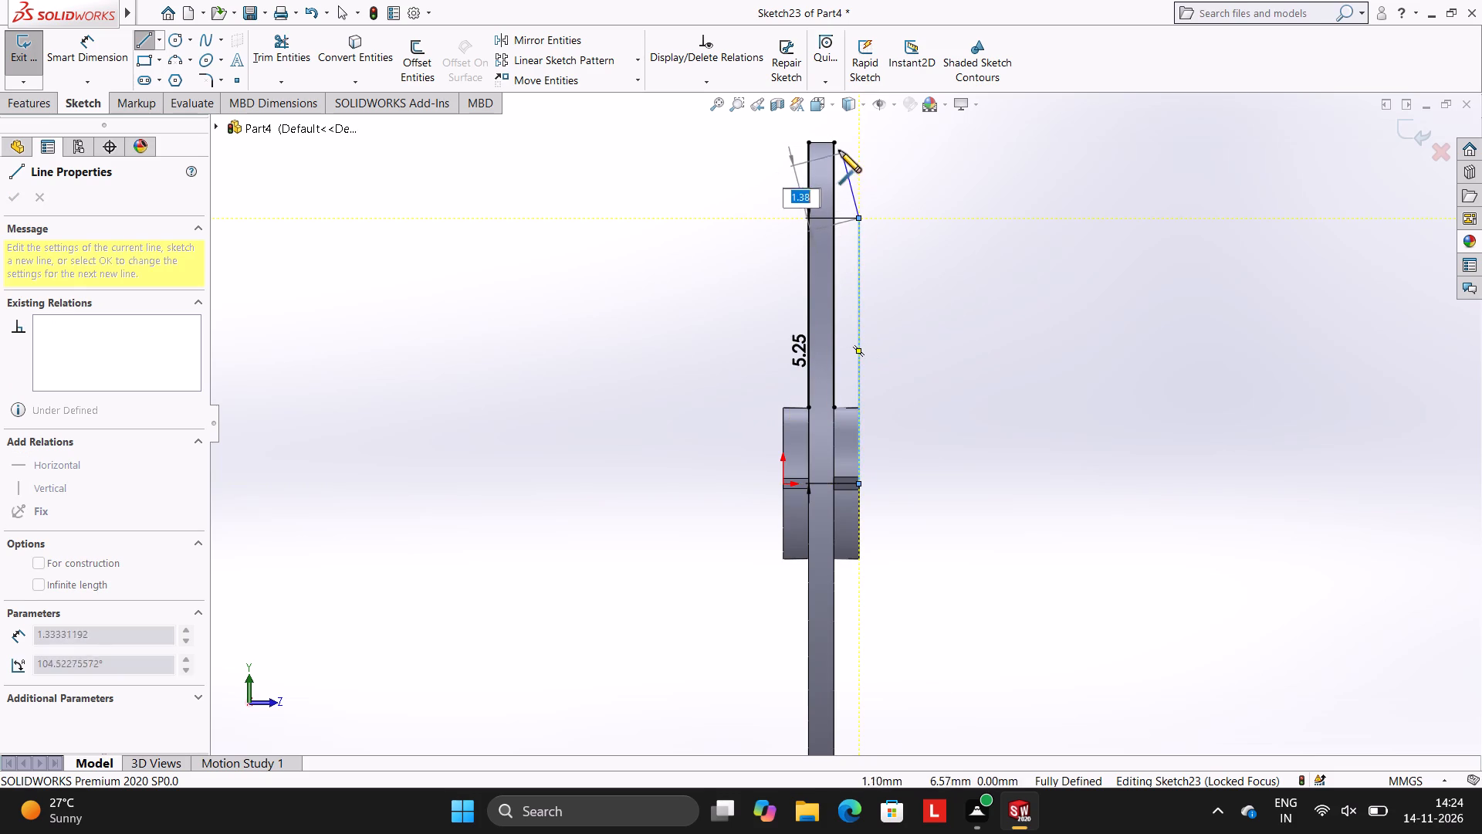
{"action": "left_click", "coordinate": [834, 139]}
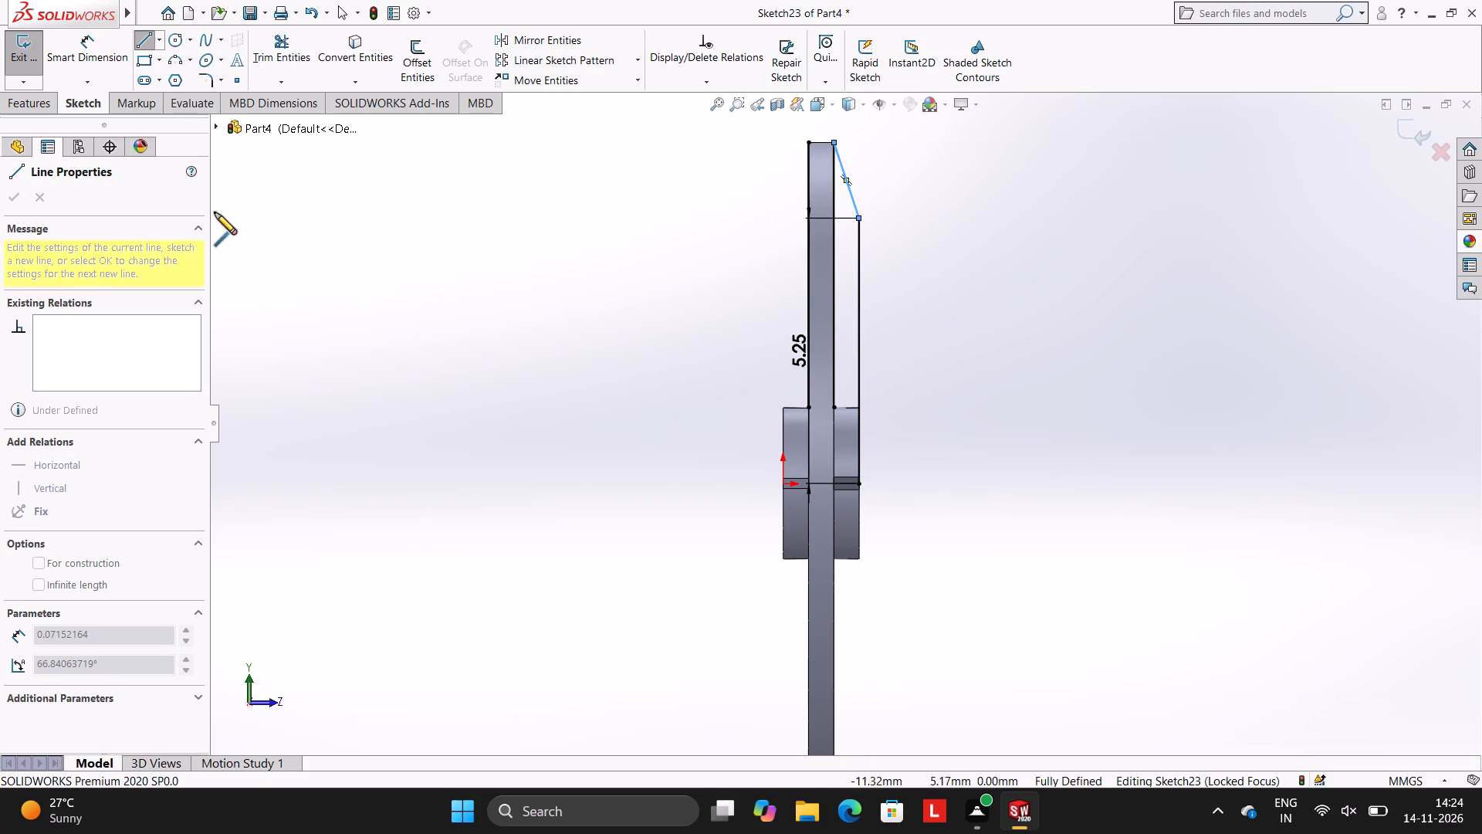
Sketch a 5.25 mm line in positive Y from the origin and join it to the near-face rim corner with a 1.58 mm slope.
{"action": "left_click", "coordinate": [783, 482]}
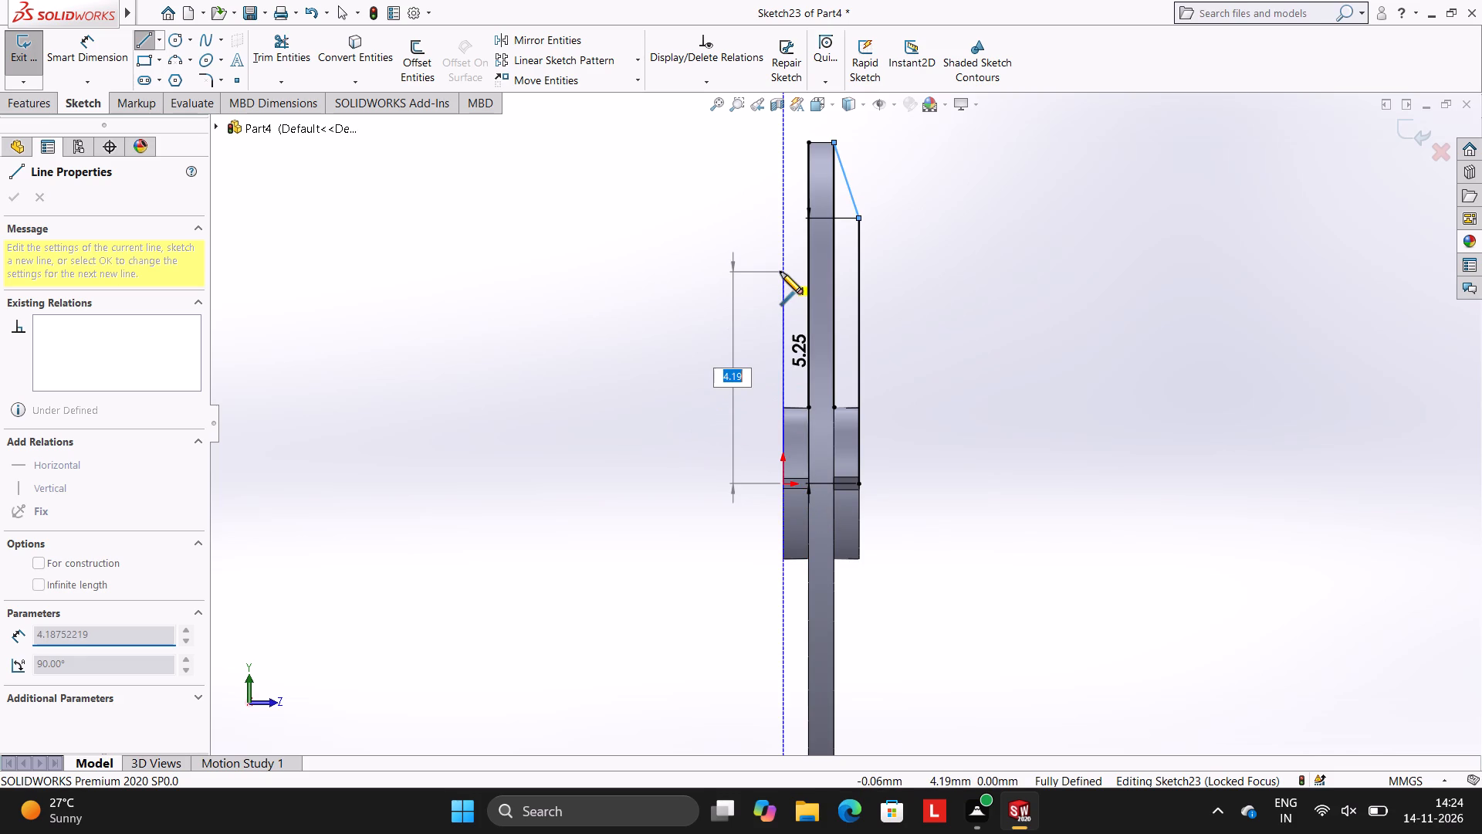
{"action": "type", "text": "5.25"}
{"action": "key", "text": "Return"}
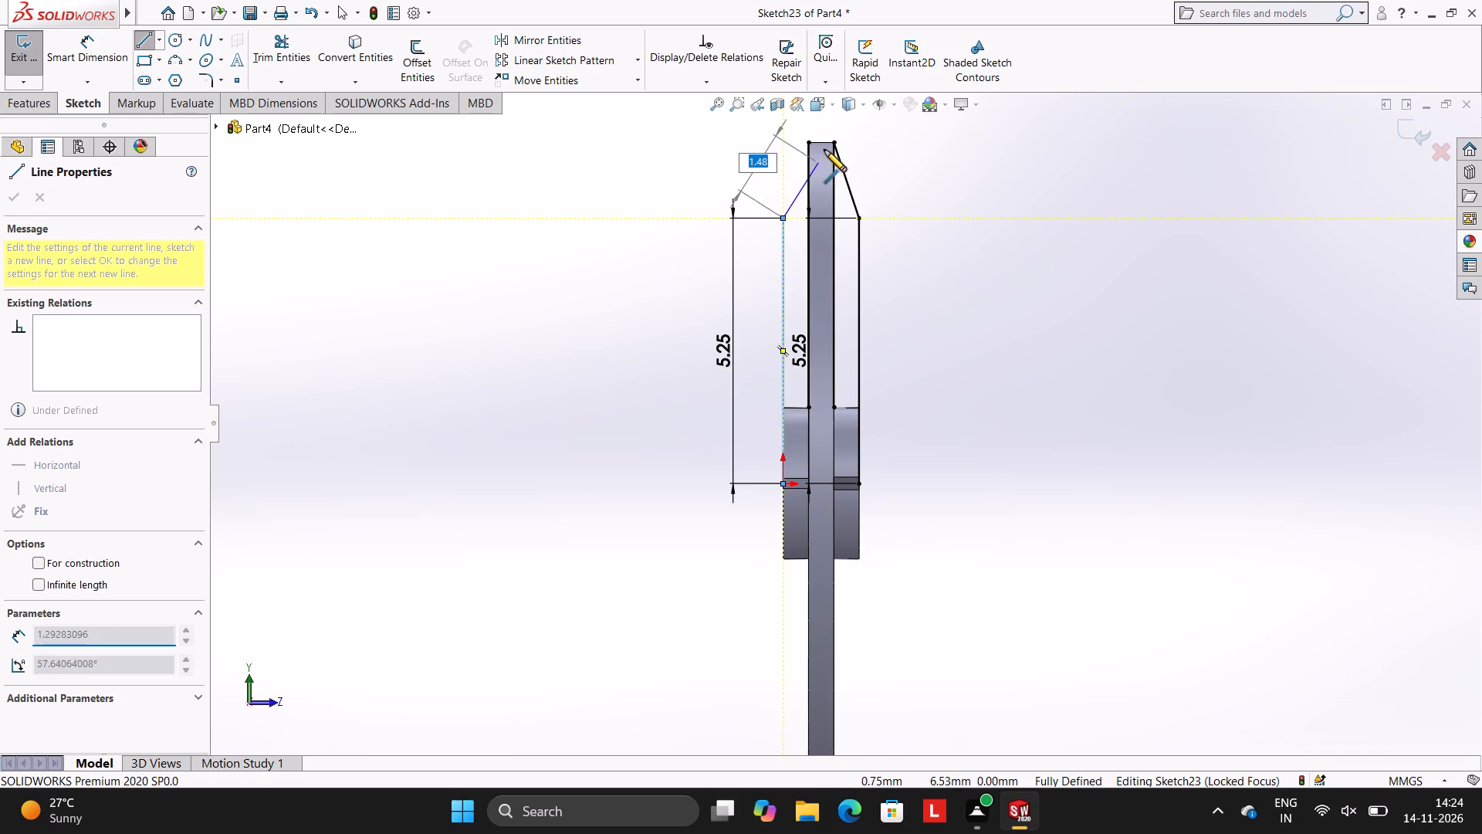
{"action": "left_click", "coordinate": [806, 139]}
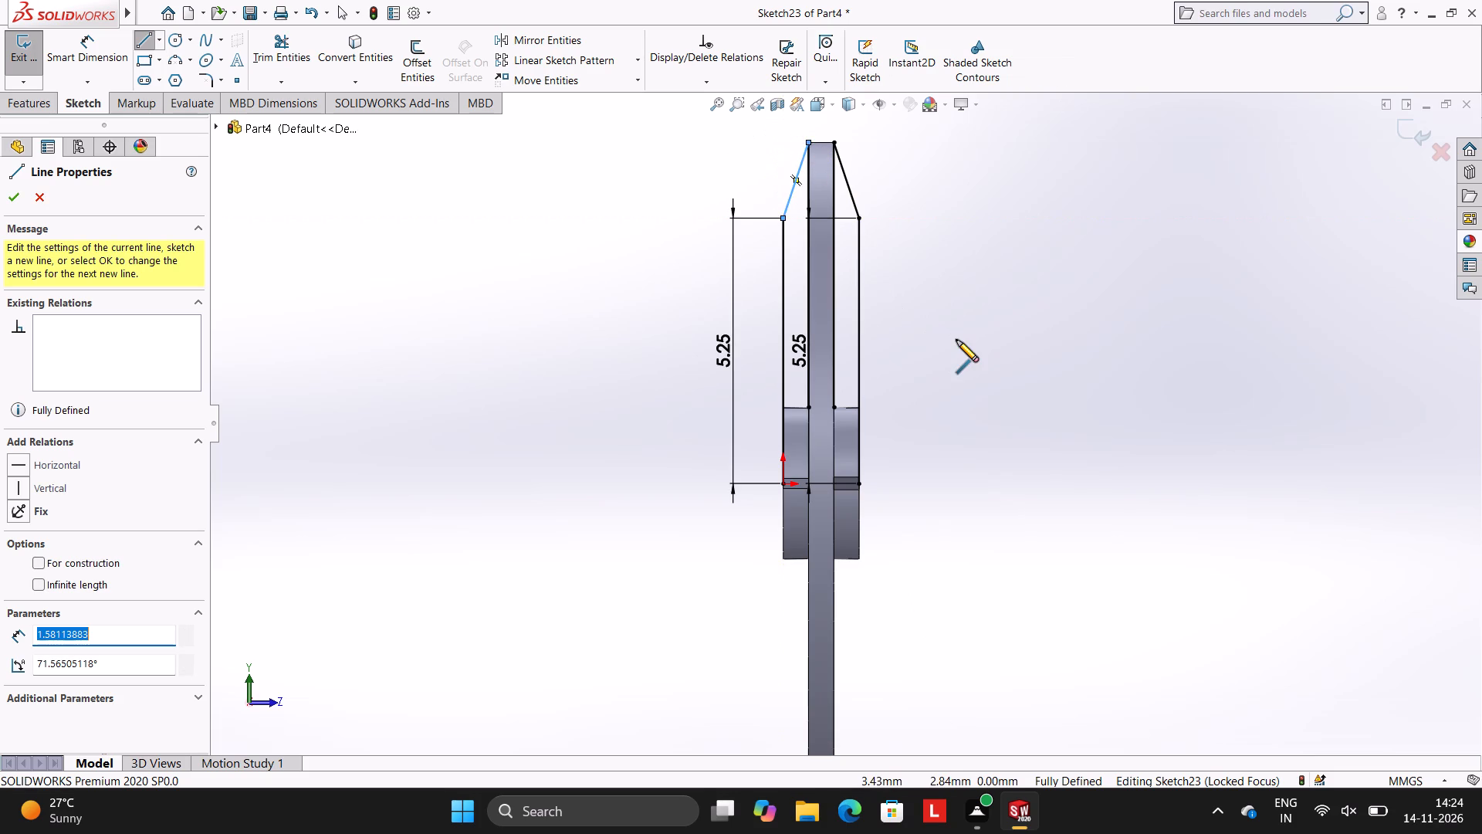
{"action": "key", "text": "Escape"}
{"action": "key", "text": "Escape"}
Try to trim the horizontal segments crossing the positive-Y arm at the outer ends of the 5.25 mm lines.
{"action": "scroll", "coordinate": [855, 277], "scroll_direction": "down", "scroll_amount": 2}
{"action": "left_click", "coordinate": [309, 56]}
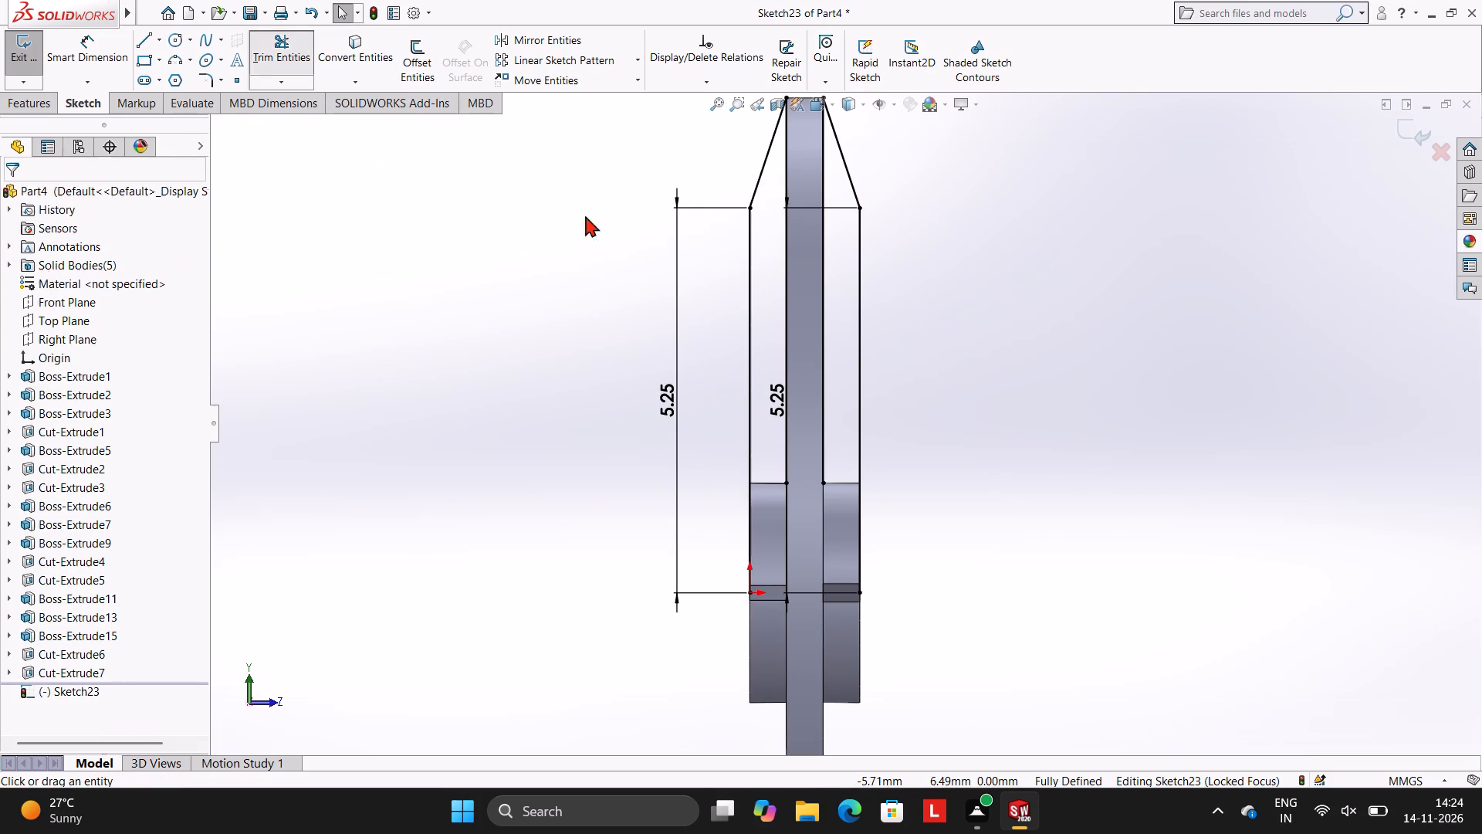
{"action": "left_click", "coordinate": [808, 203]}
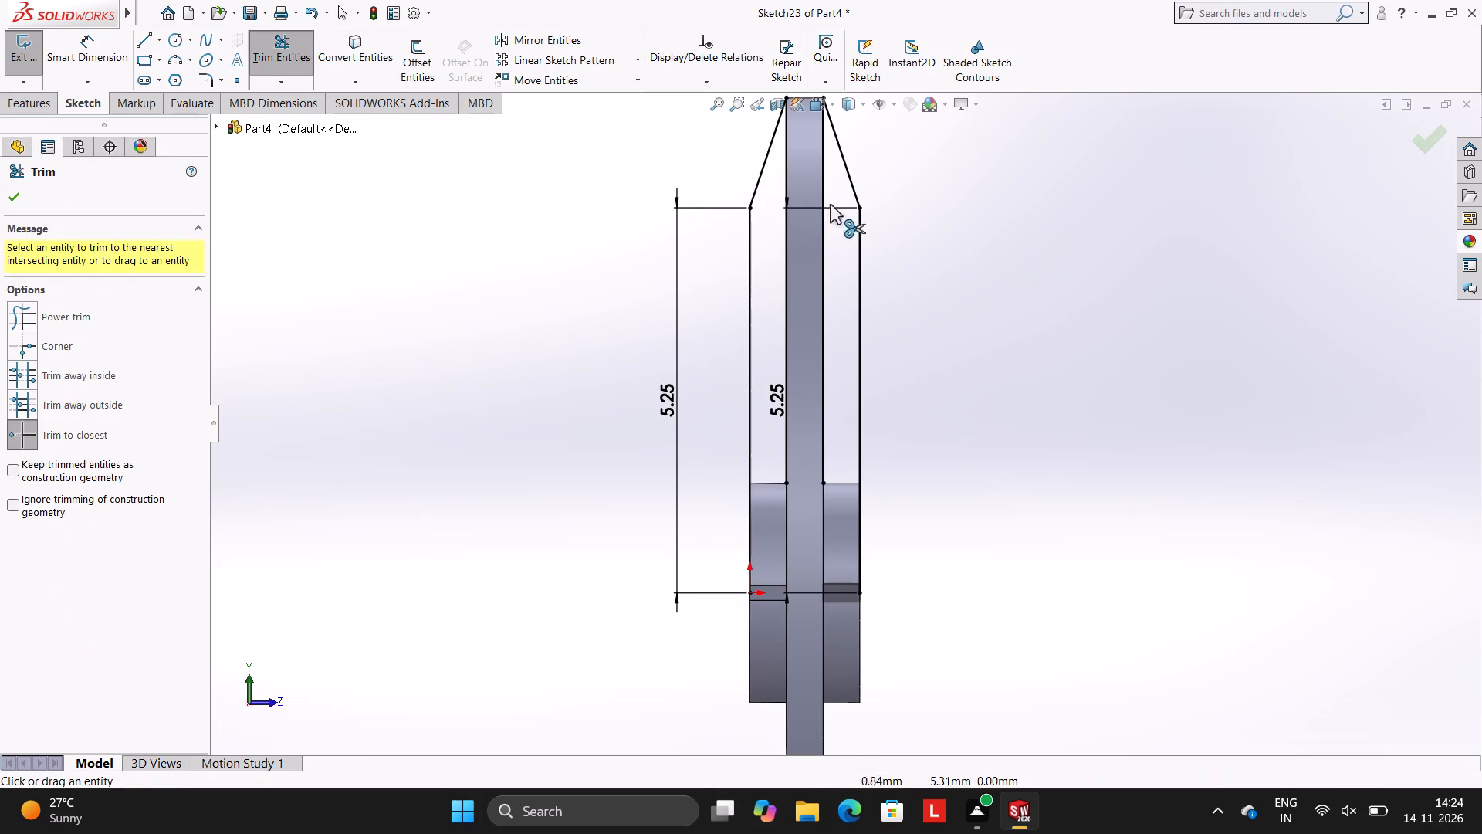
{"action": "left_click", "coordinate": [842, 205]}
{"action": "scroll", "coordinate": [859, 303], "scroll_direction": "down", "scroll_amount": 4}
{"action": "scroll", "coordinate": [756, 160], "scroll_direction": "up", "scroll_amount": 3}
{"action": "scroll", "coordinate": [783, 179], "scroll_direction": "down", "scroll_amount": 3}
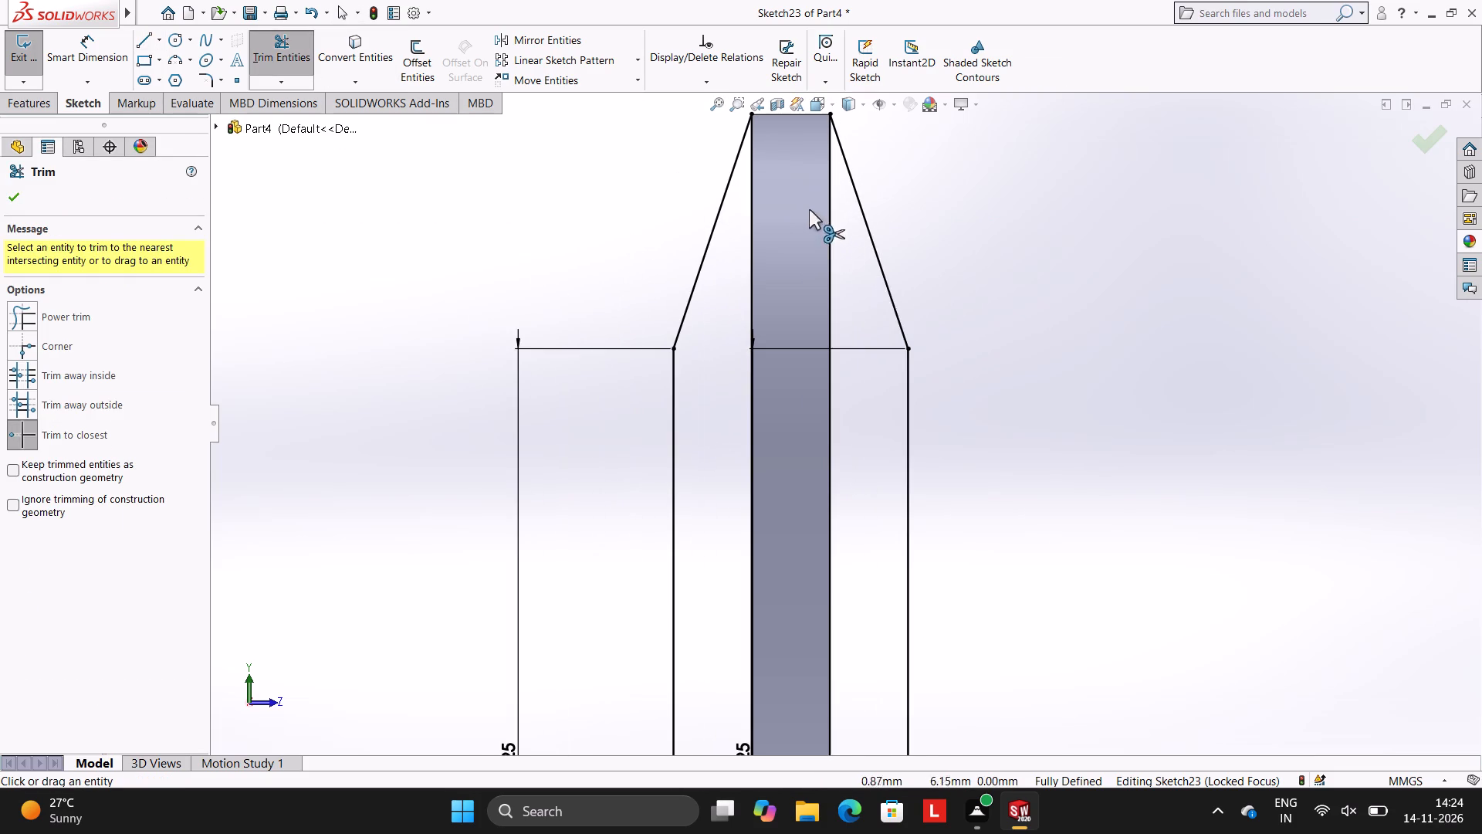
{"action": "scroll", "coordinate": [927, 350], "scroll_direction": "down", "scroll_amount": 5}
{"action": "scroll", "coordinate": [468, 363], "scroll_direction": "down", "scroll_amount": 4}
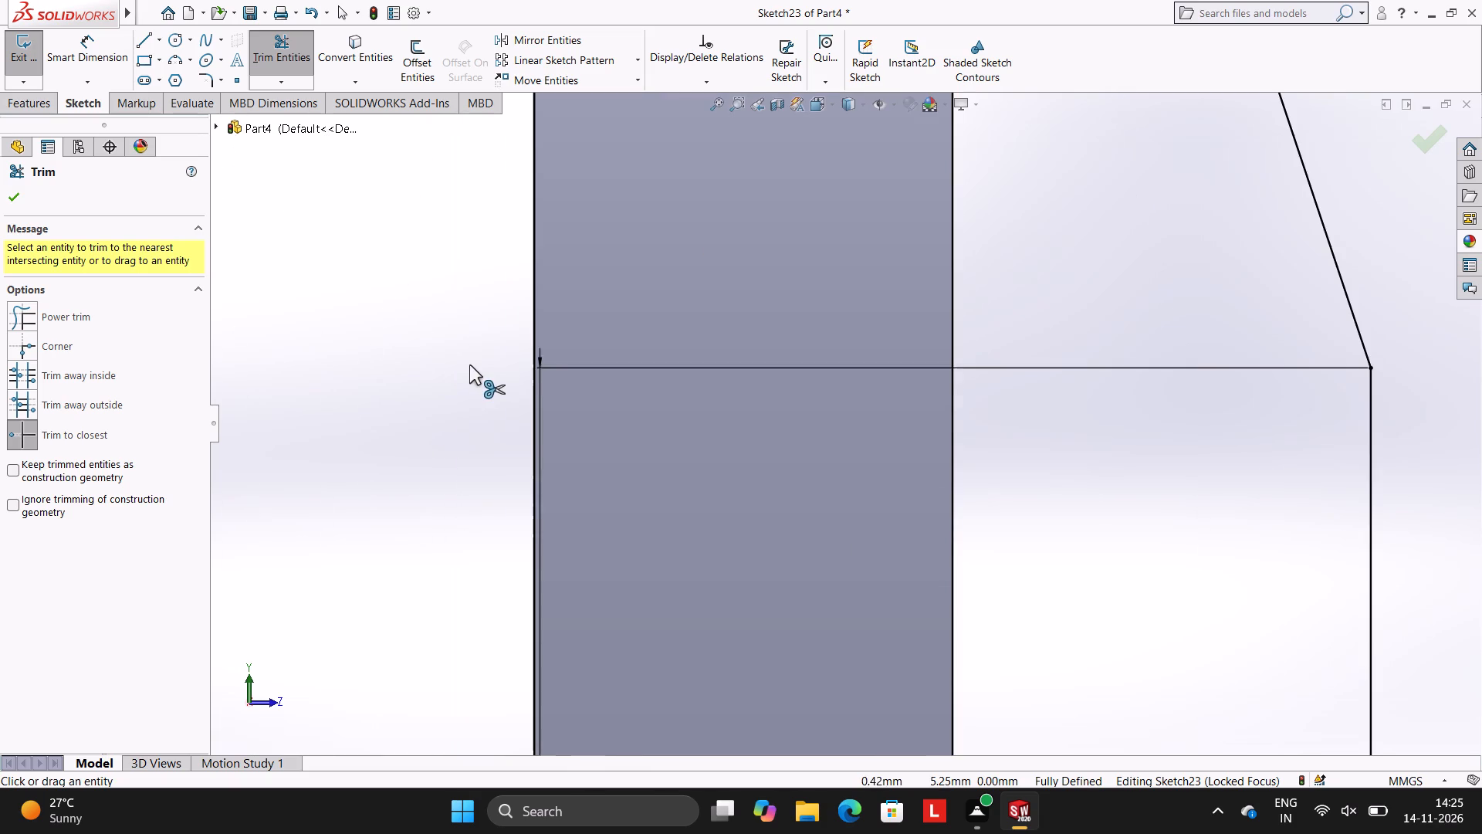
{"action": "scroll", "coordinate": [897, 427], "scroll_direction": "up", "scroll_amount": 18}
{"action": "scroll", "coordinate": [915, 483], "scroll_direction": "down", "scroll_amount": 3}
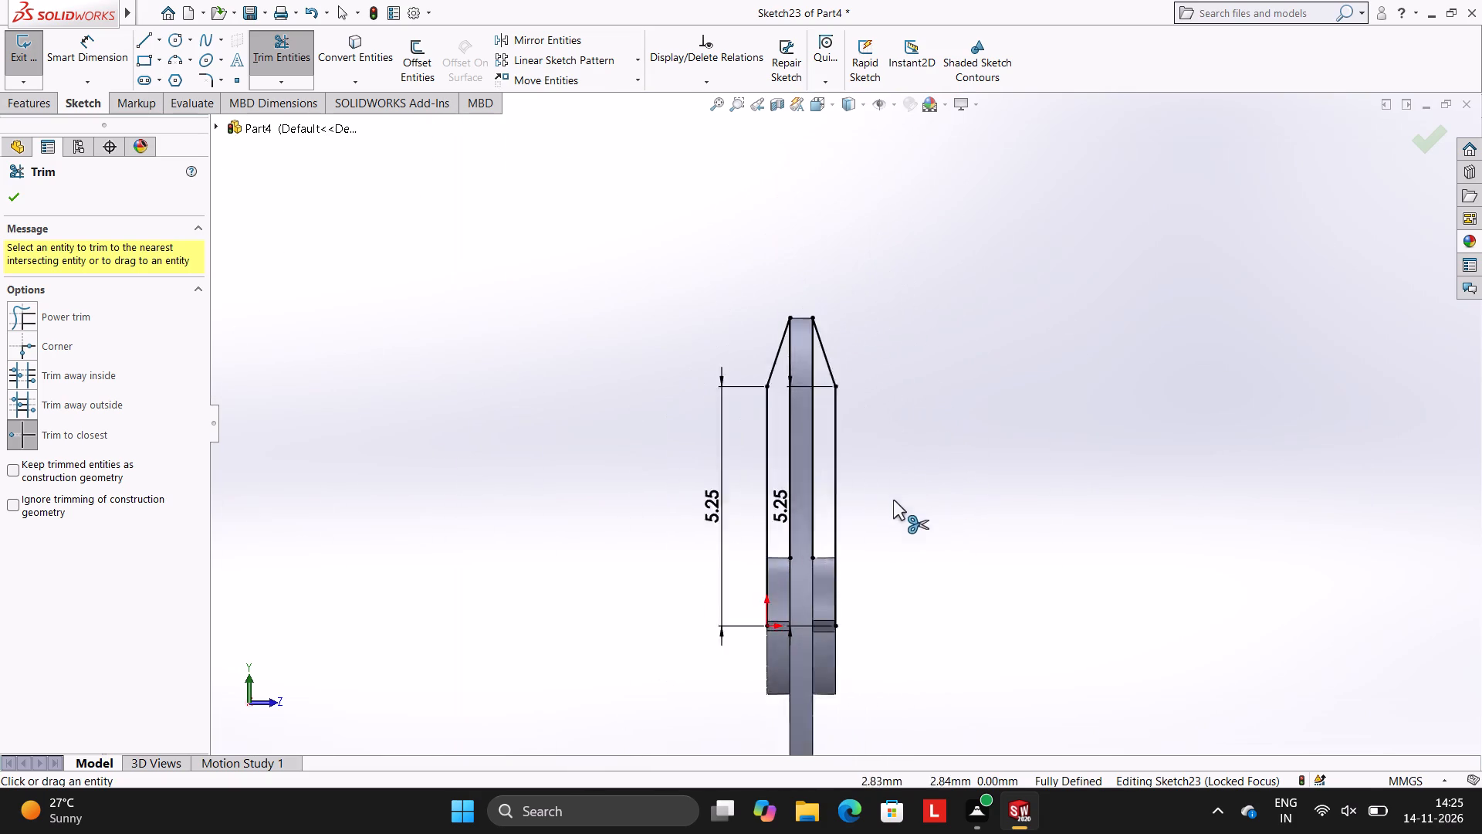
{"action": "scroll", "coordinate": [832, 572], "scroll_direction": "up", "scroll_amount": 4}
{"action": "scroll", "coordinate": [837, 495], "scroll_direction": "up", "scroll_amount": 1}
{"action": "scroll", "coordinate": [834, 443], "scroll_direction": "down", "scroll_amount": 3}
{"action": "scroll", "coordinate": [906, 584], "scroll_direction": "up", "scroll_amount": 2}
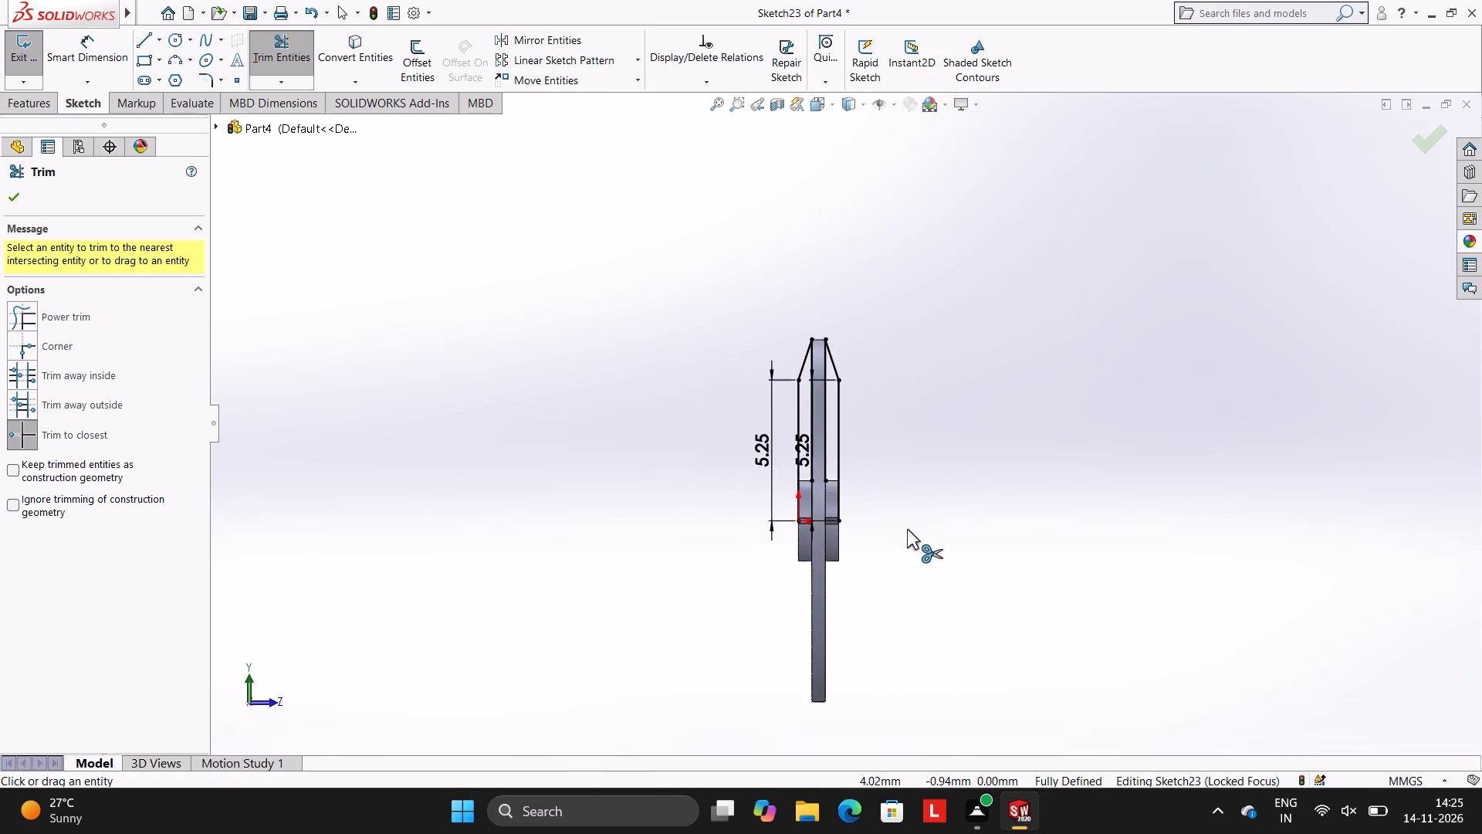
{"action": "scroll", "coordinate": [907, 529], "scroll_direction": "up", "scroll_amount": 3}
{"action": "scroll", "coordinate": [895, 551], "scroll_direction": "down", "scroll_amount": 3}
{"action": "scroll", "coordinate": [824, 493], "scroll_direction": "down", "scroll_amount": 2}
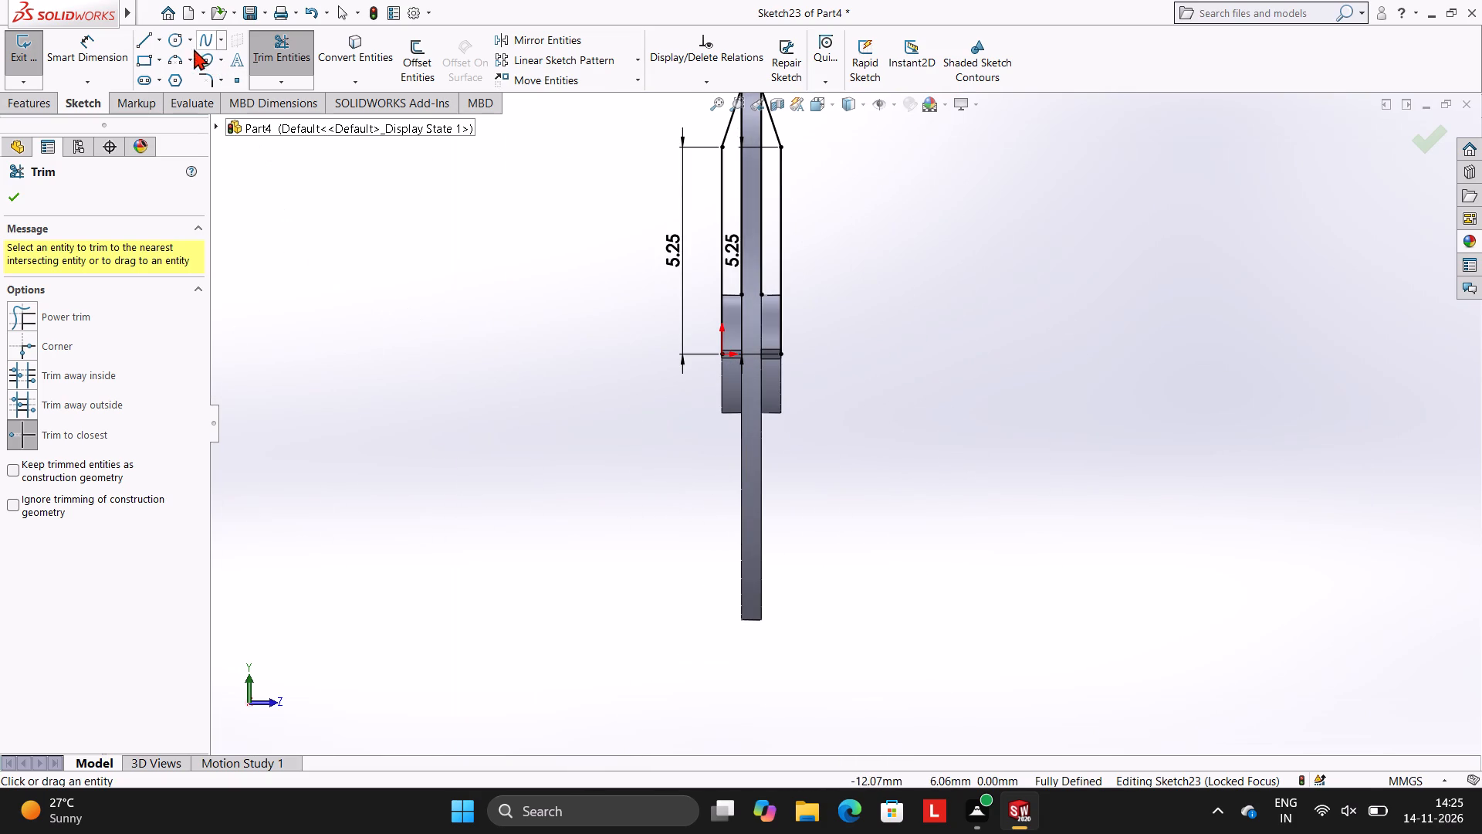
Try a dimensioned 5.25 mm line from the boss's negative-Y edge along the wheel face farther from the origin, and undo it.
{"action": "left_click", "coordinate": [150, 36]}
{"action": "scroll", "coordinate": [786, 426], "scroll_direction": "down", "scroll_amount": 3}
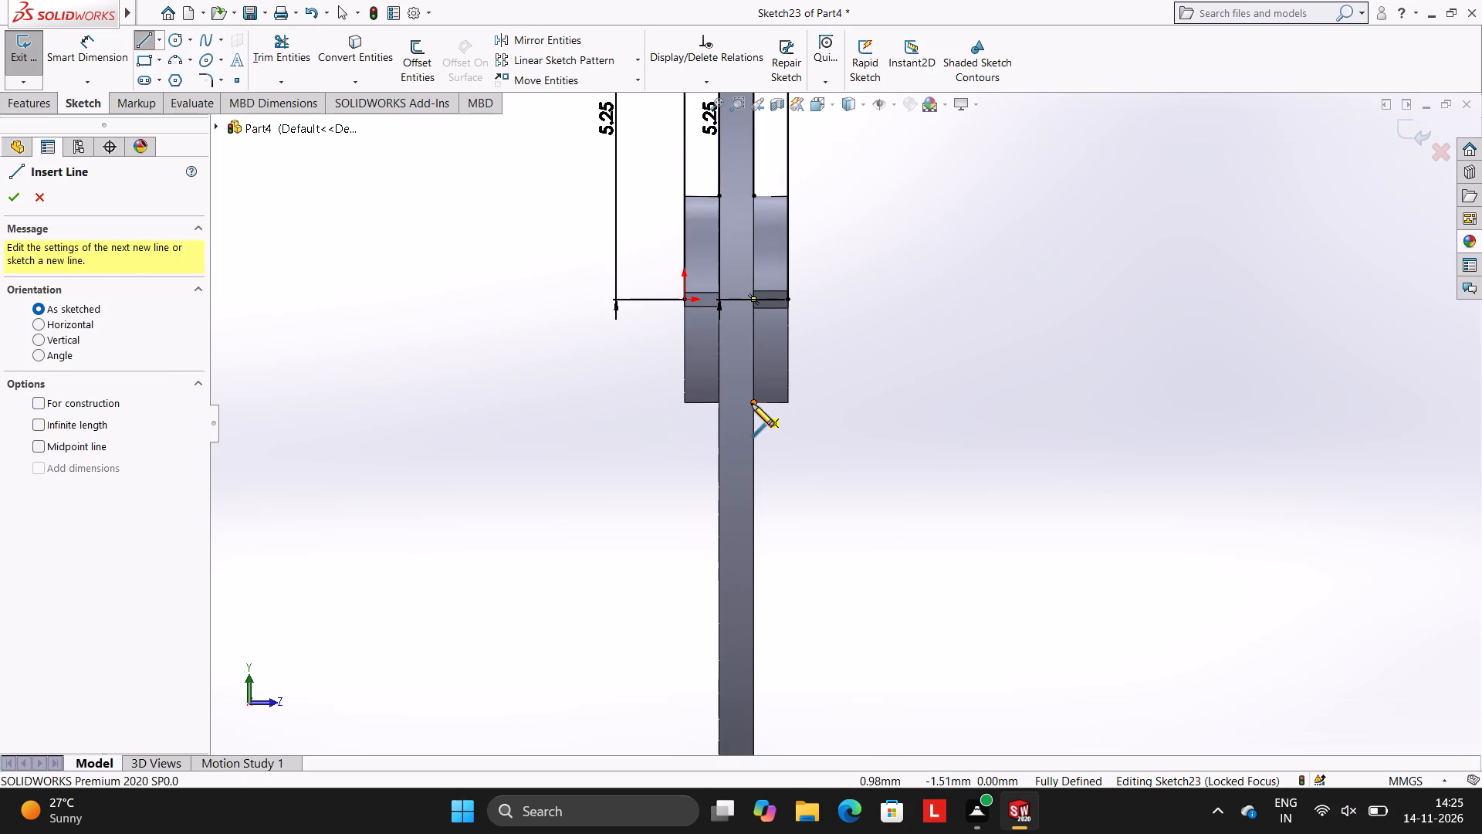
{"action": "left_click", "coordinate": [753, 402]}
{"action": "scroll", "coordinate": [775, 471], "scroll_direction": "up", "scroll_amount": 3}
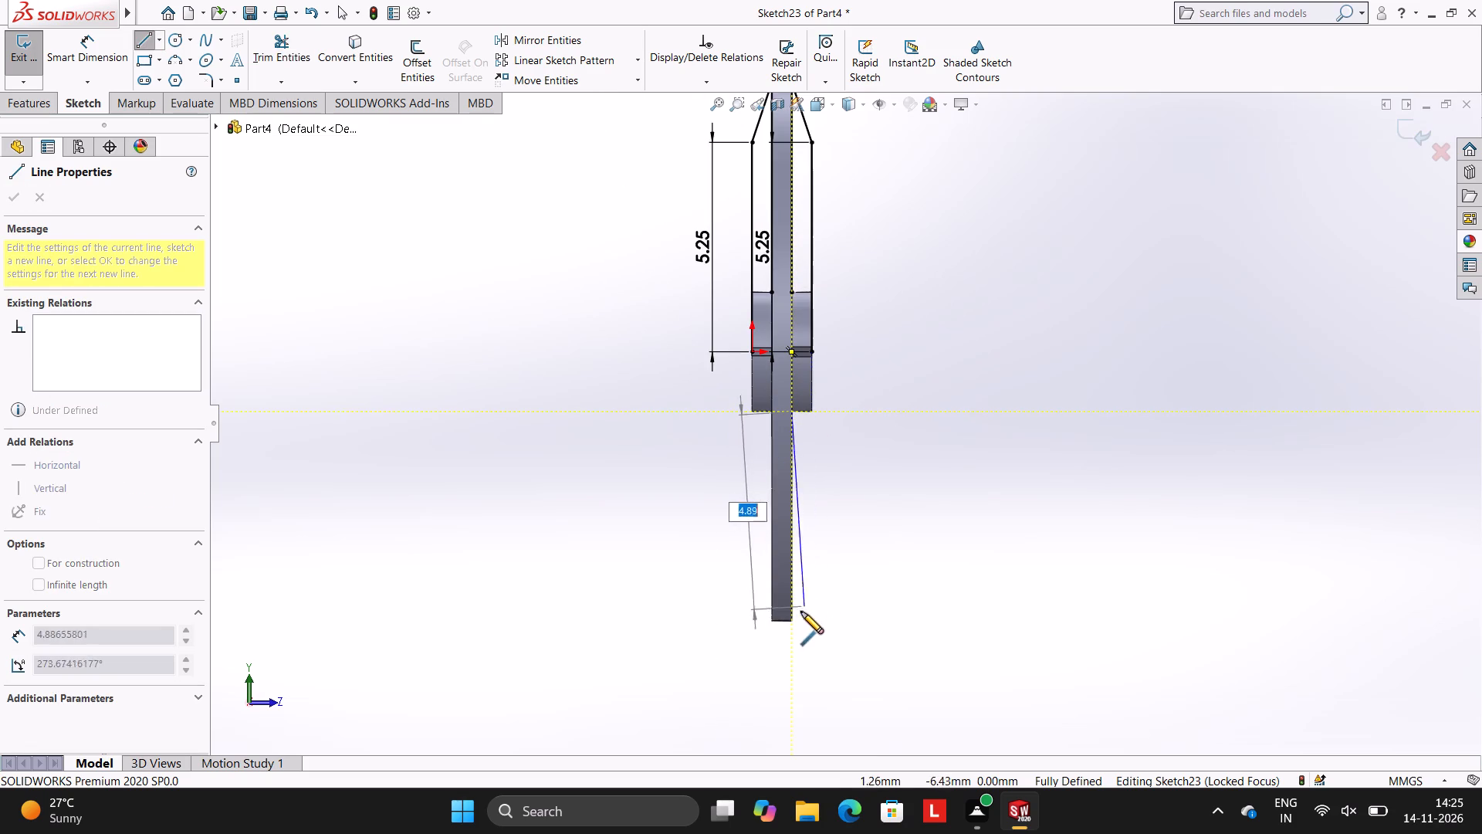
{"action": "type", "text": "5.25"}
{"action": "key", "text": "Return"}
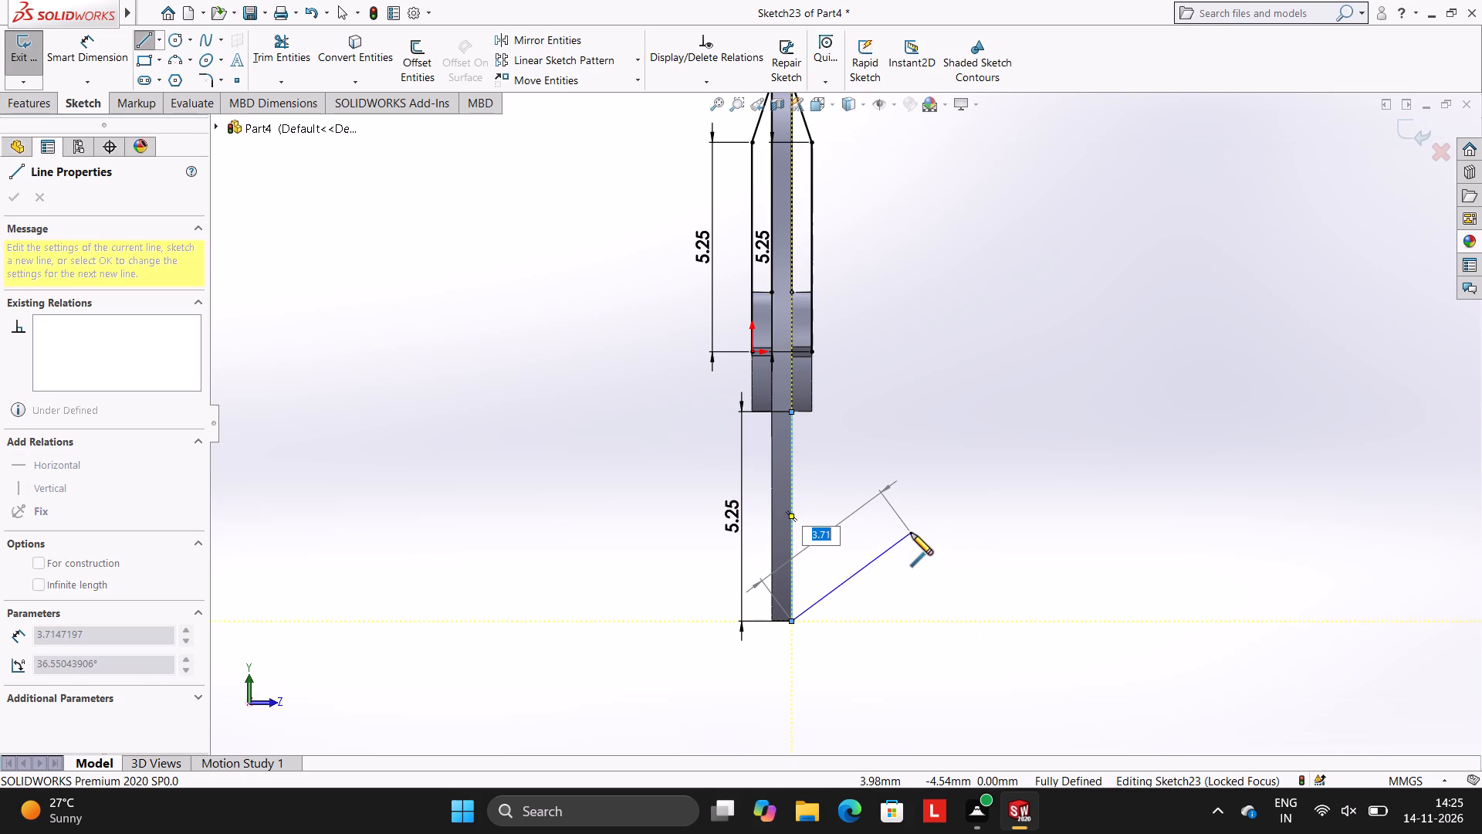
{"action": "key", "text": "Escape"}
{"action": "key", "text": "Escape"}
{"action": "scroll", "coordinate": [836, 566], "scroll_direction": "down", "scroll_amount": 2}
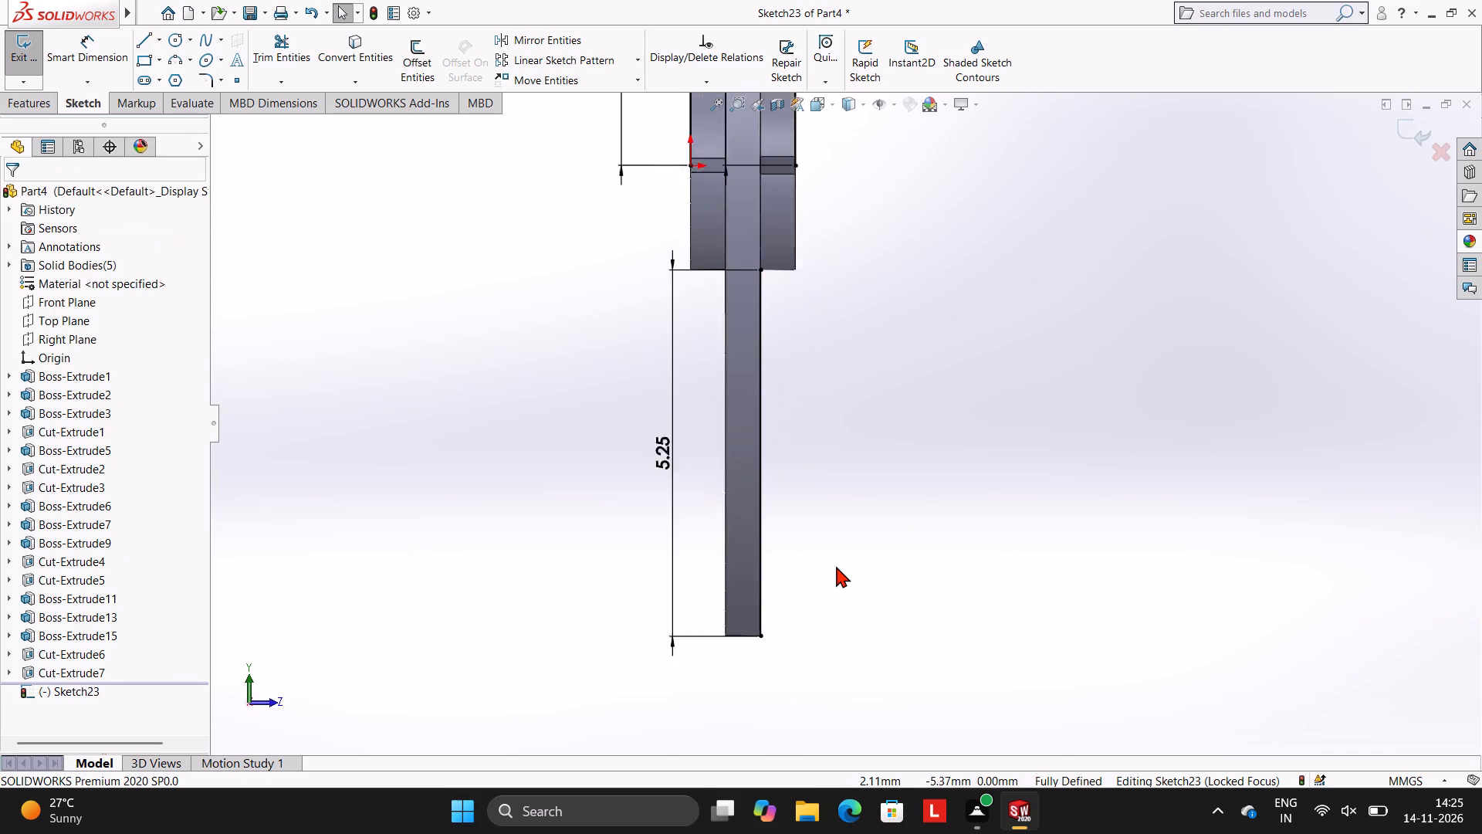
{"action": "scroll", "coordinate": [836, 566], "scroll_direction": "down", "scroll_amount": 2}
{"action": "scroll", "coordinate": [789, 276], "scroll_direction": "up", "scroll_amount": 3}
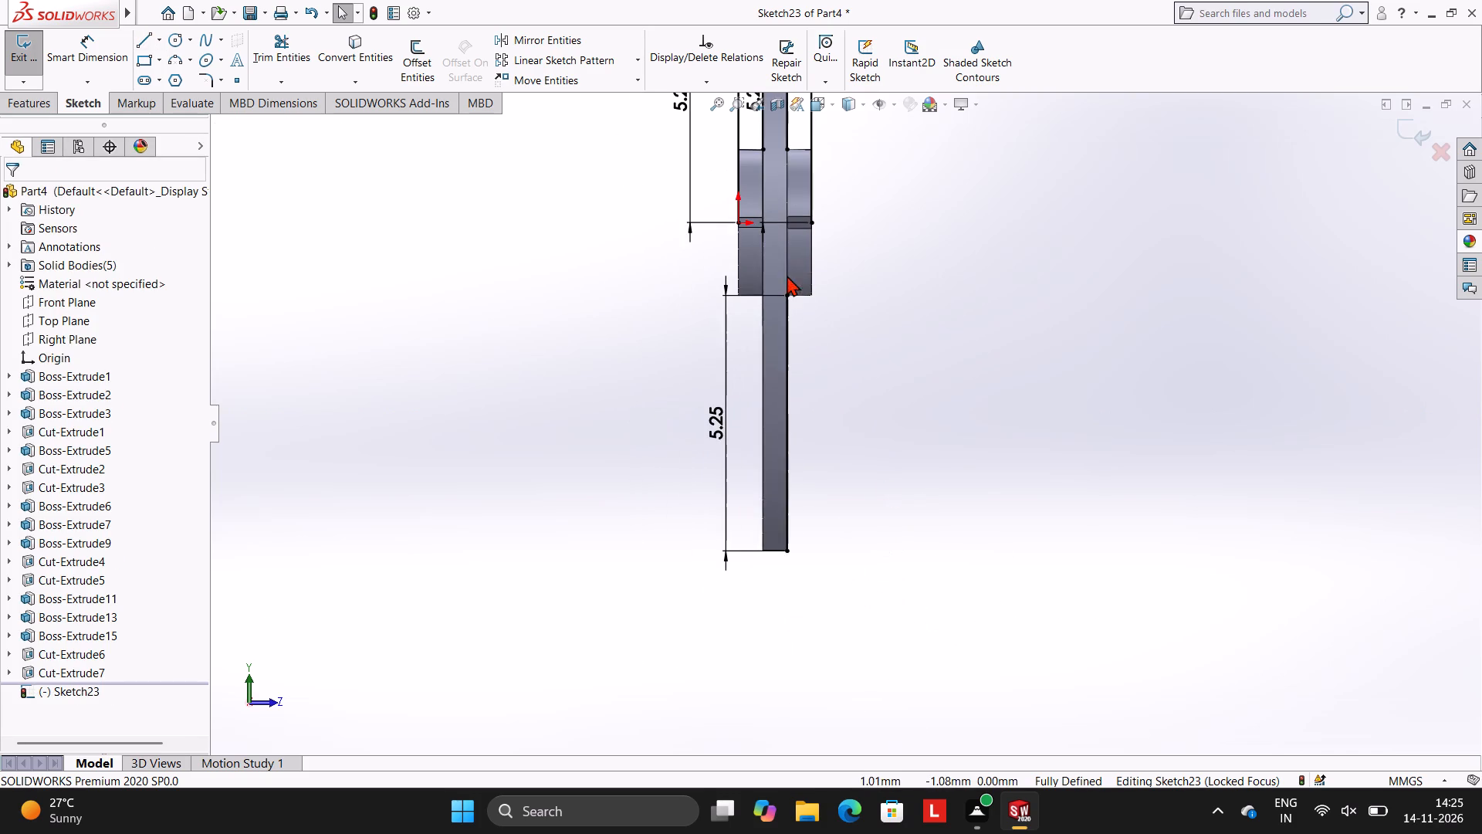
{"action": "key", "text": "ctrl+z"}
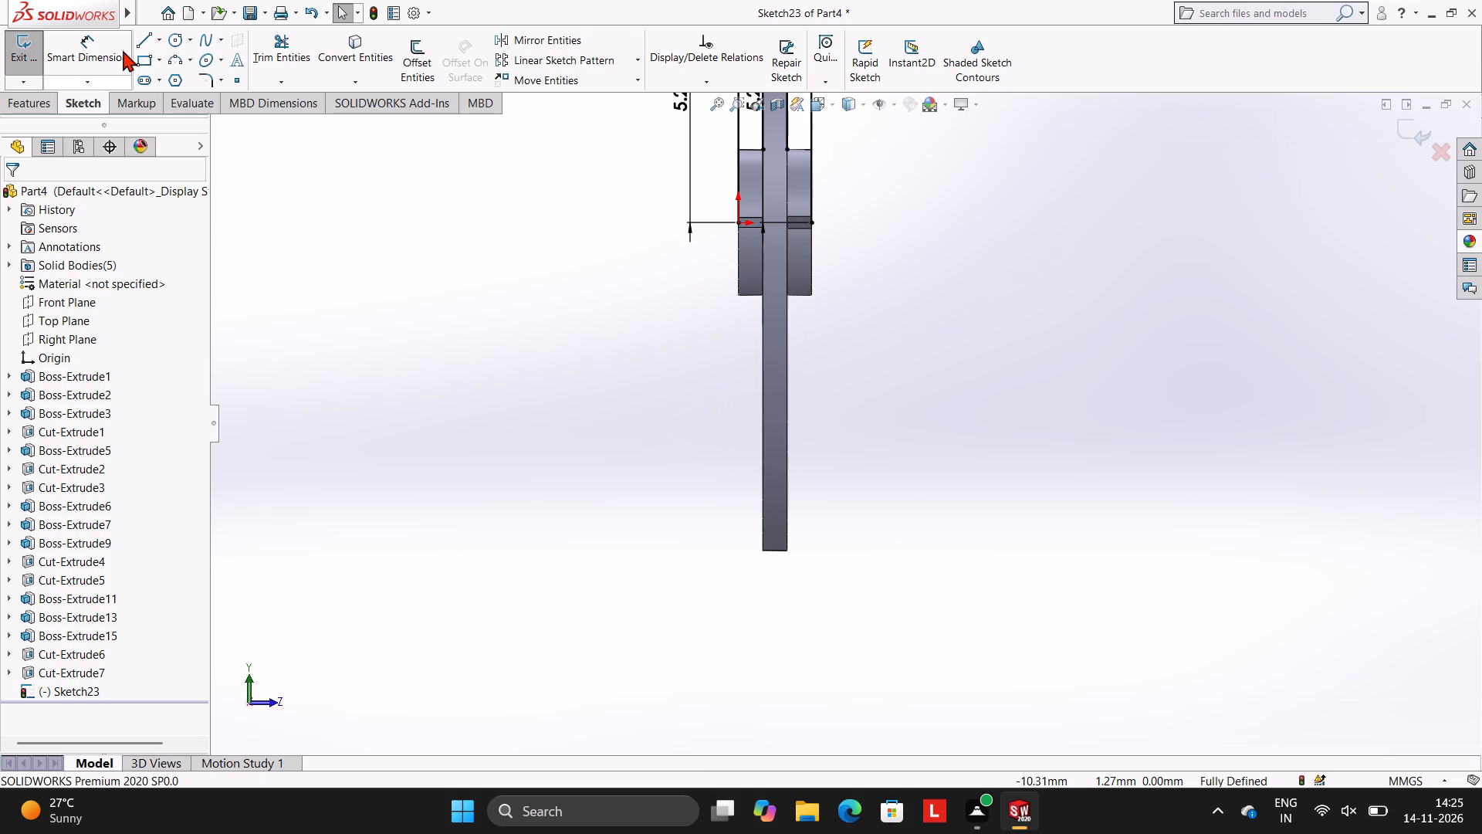
Sketch a 5.25 mm vertical line along the farther wheel face, from the boss's negative-Y edge to the rim's outer corner.
{"action": "left_click", "coordinate": [146, 34]}
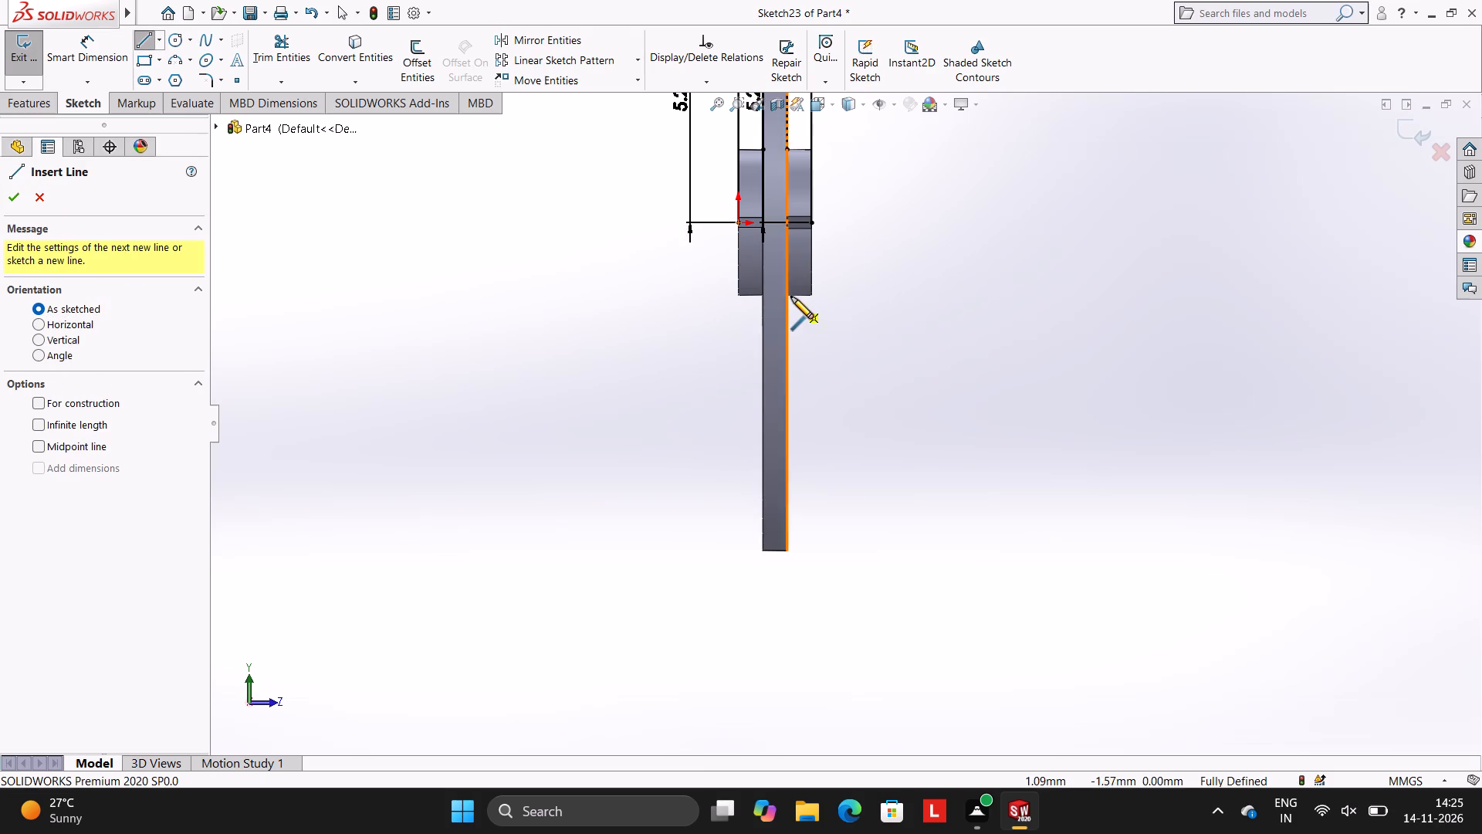
{"action": "left_click", "coordinate": [789, 296]}
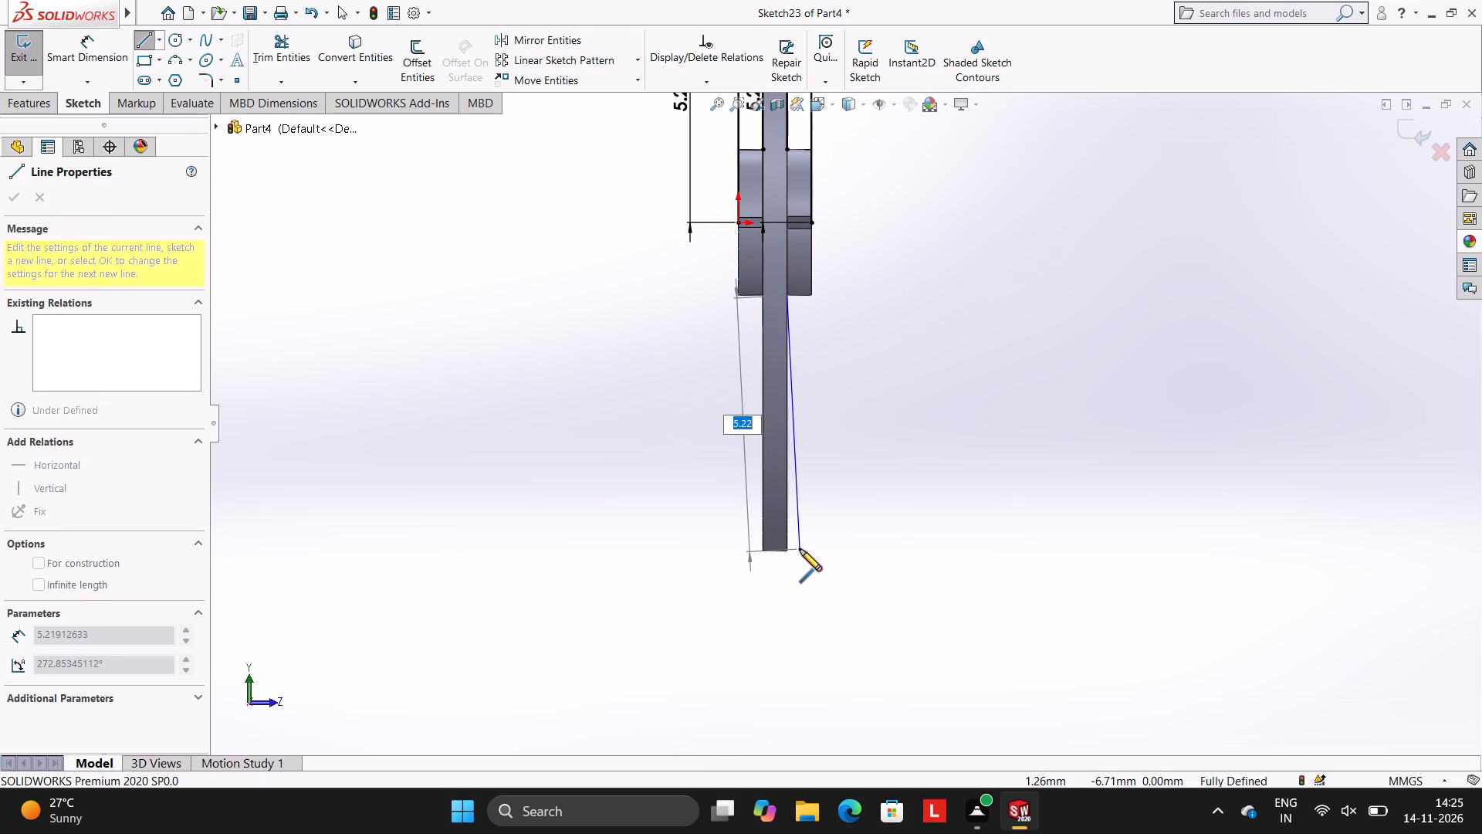
{"action": "left_click", "coordinate": [788, 551]}
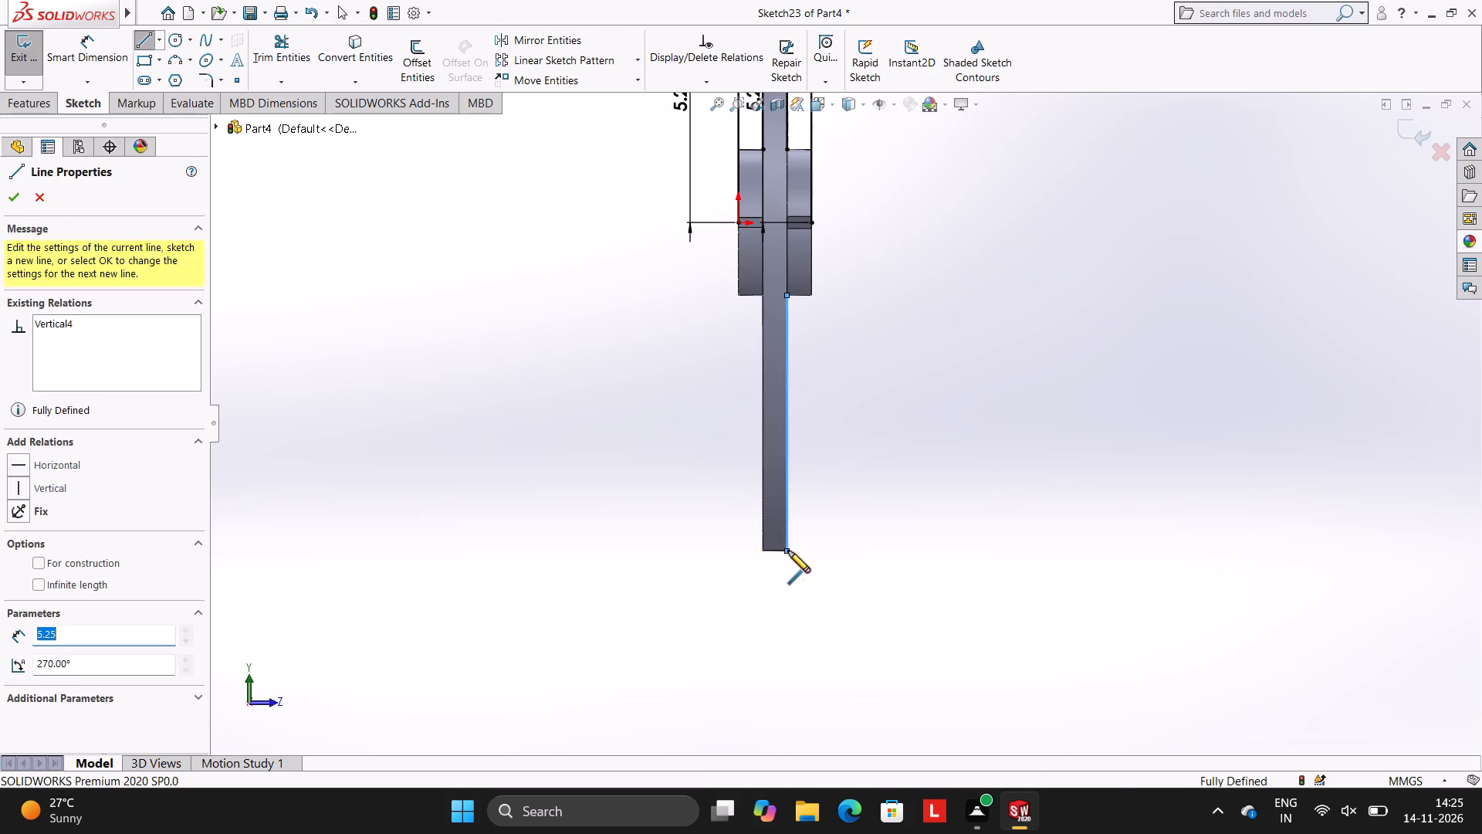
{"action": "key", "text": "Escape"}
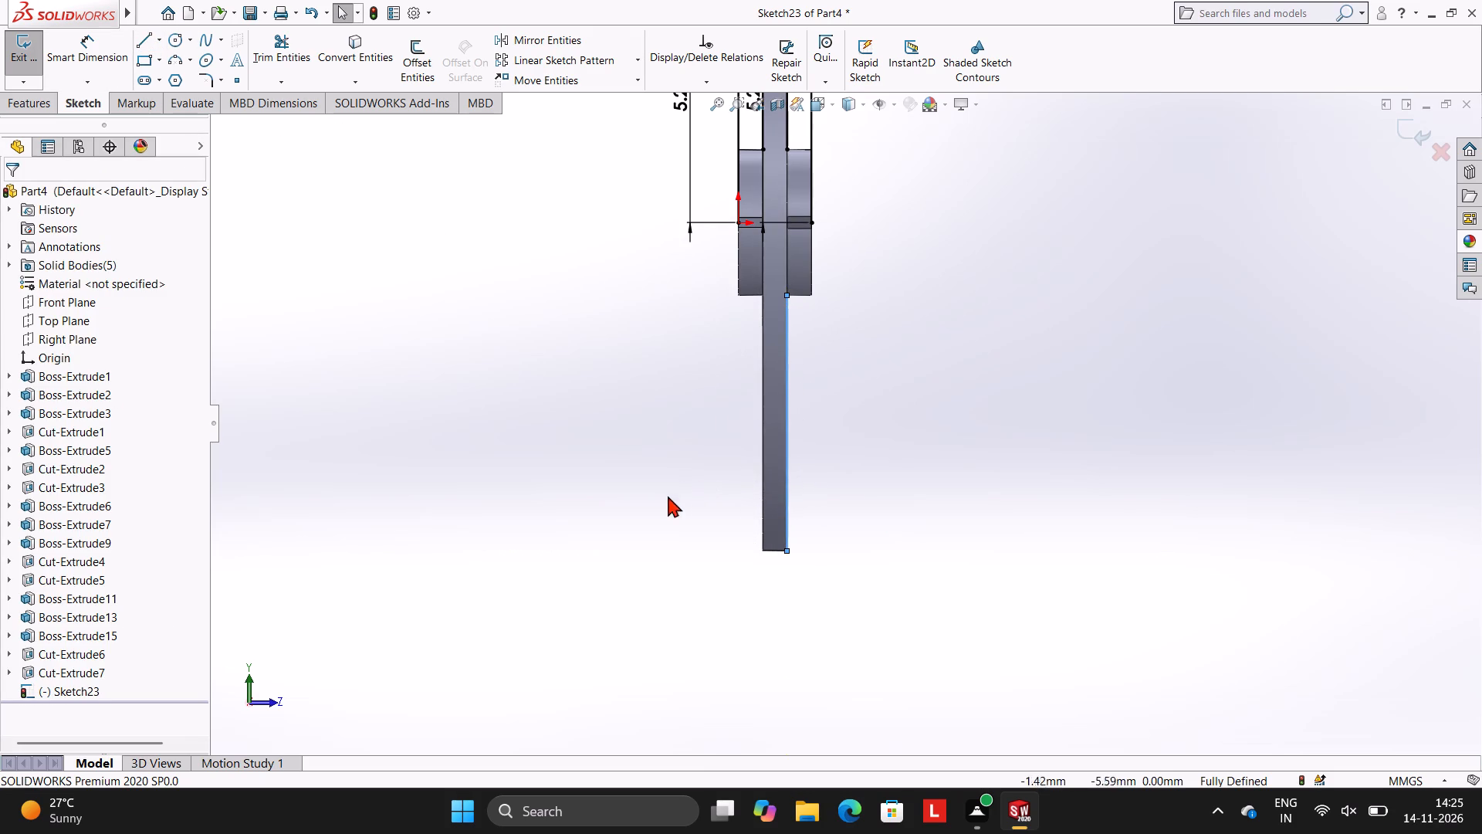
{"action": "key", "text": "Escape"}
Sketch a 5.25 mm line in negative Y from the boss's far-end midpoint, and join it to the rim corner with a 1.58 mm slope.
{"action": "left_click", "coordinate": [142, 31]}
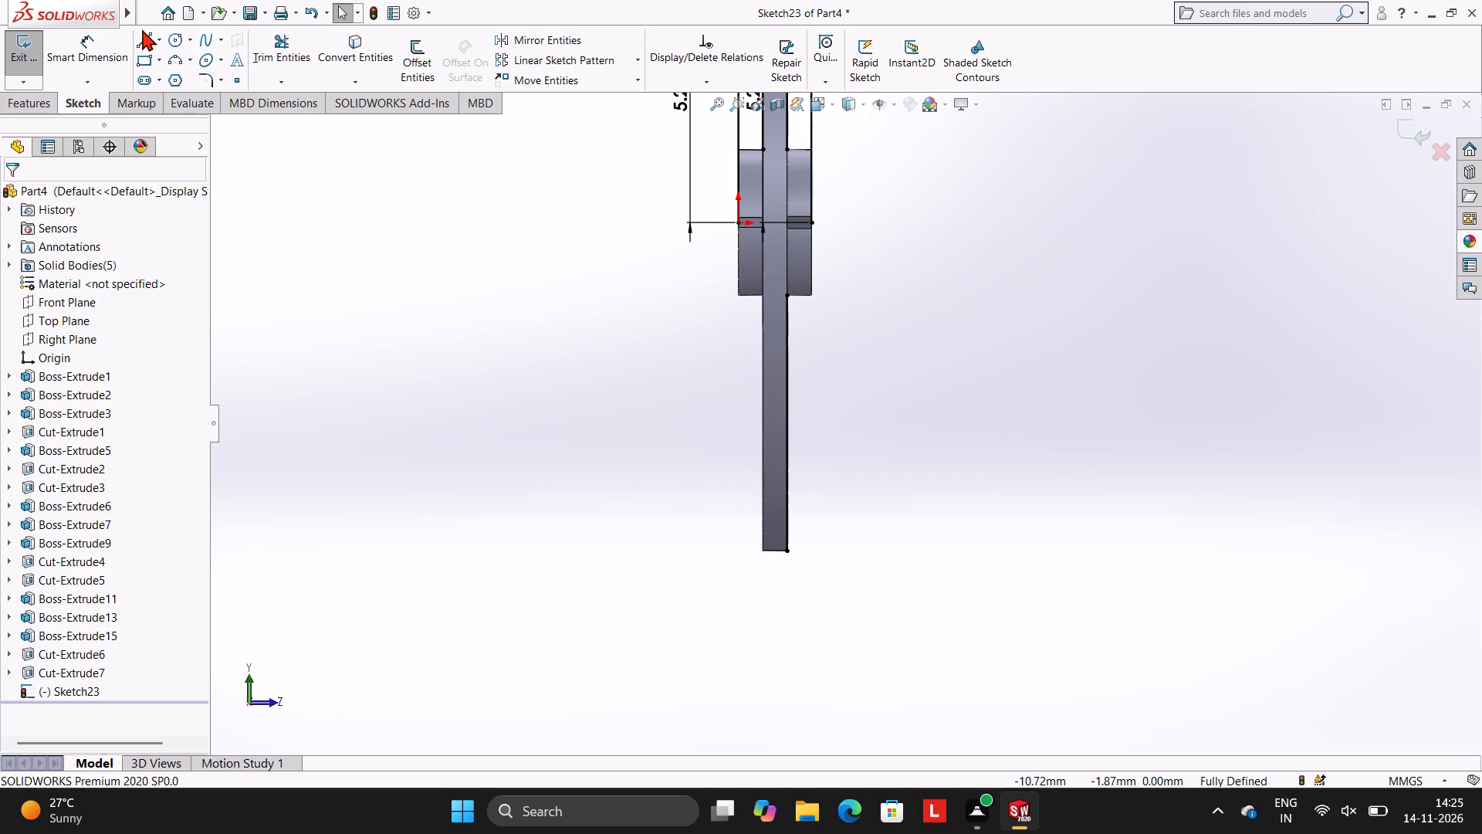
{"action": "left_click", "coordinate": [810, 222]}
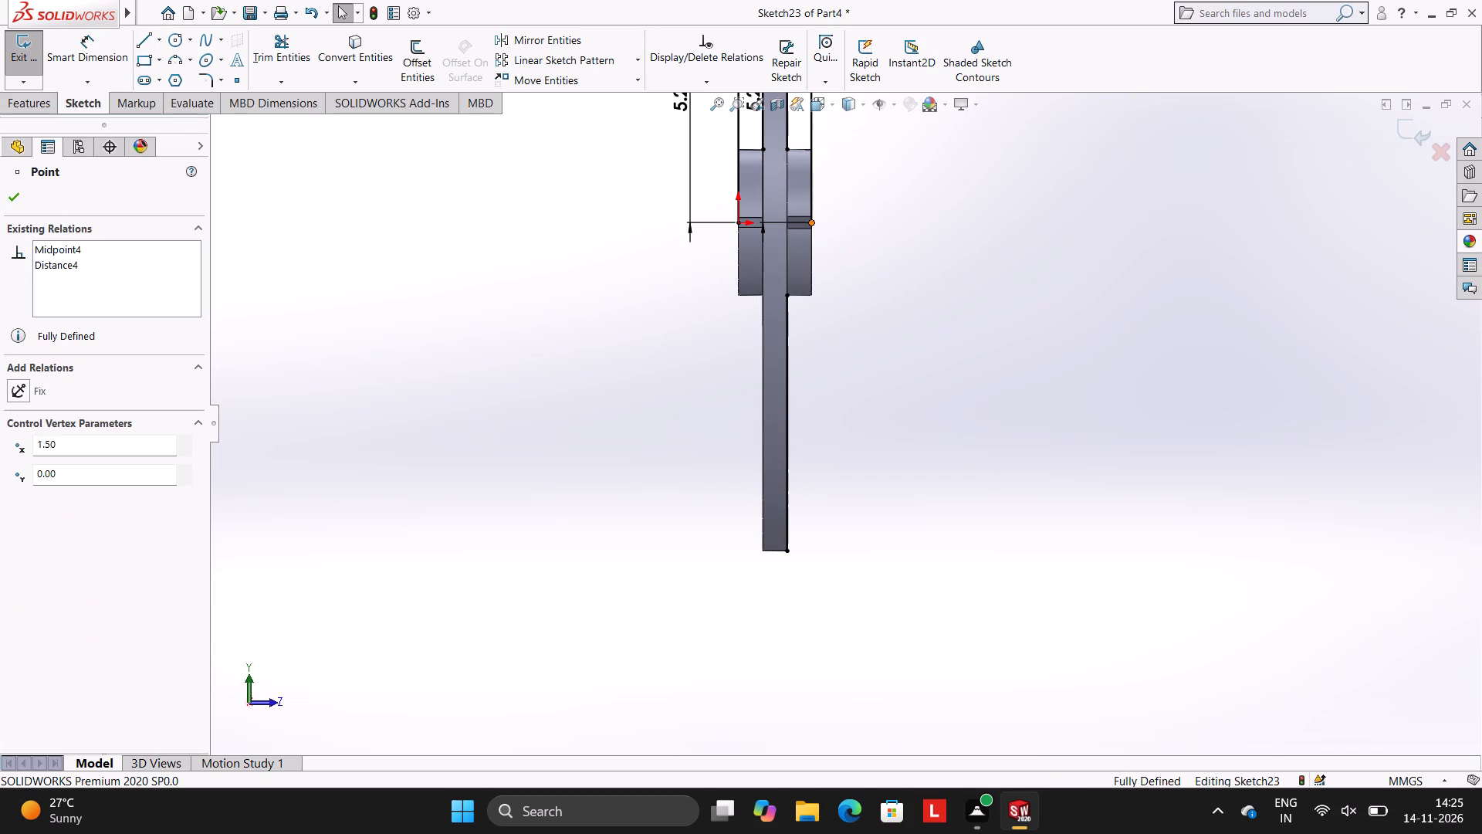
{"action": "key", "text": "Escape"}
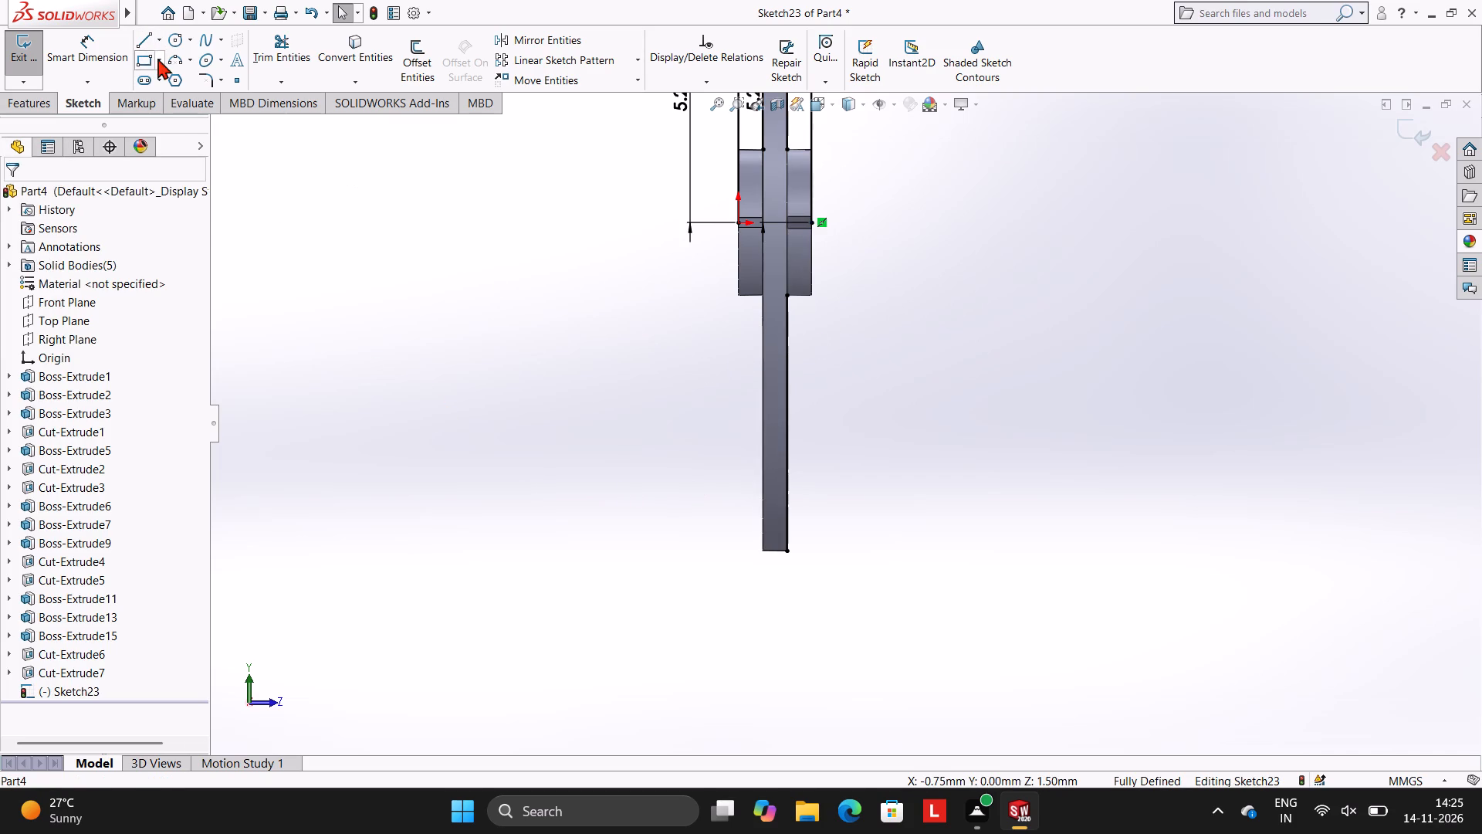
{"action": "left_click", "coordinate": [138, 39]}
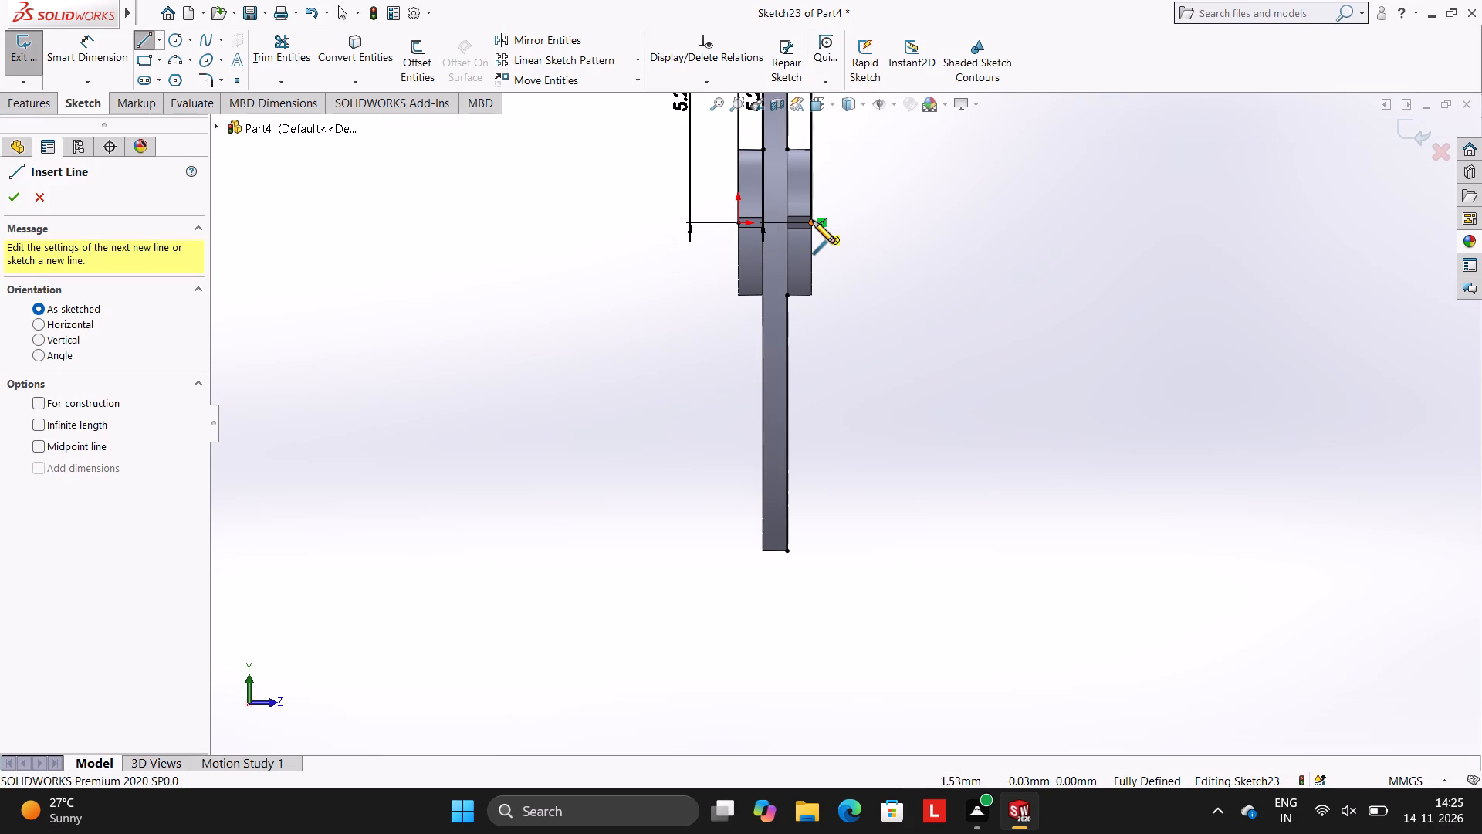
{"action": "left_click", "coordinate": [812, 222]}
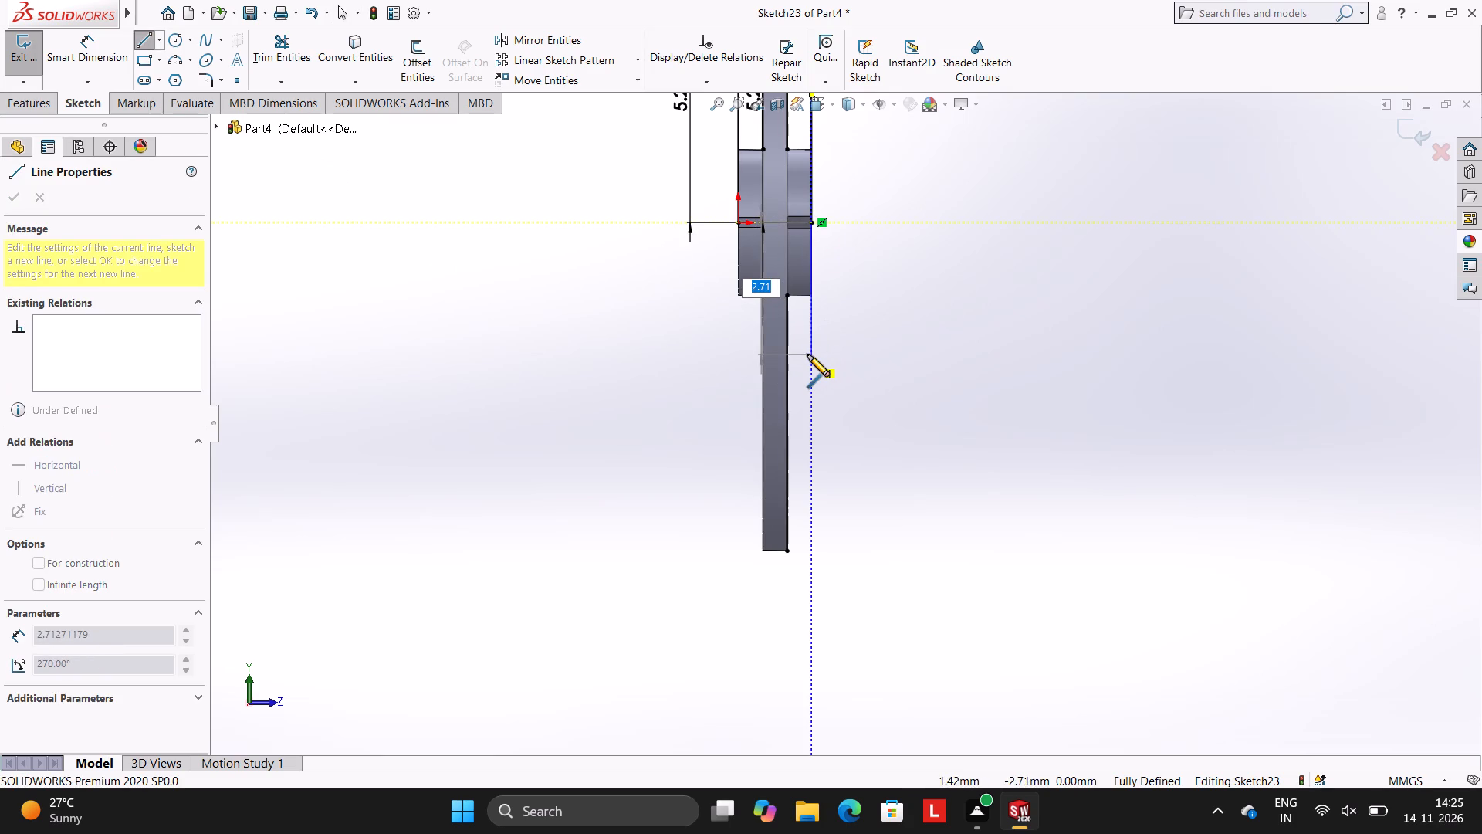
{"action": "type", "text": "2.5"}
{"action": "key", "text": "BackSpace"}
{"action": "key", "text": "BackSpace"}
{"action": "key", "text": "BackSpace"}
{"action": "type", "text": "5.25"}
{"action": "key", "text": "Return"}
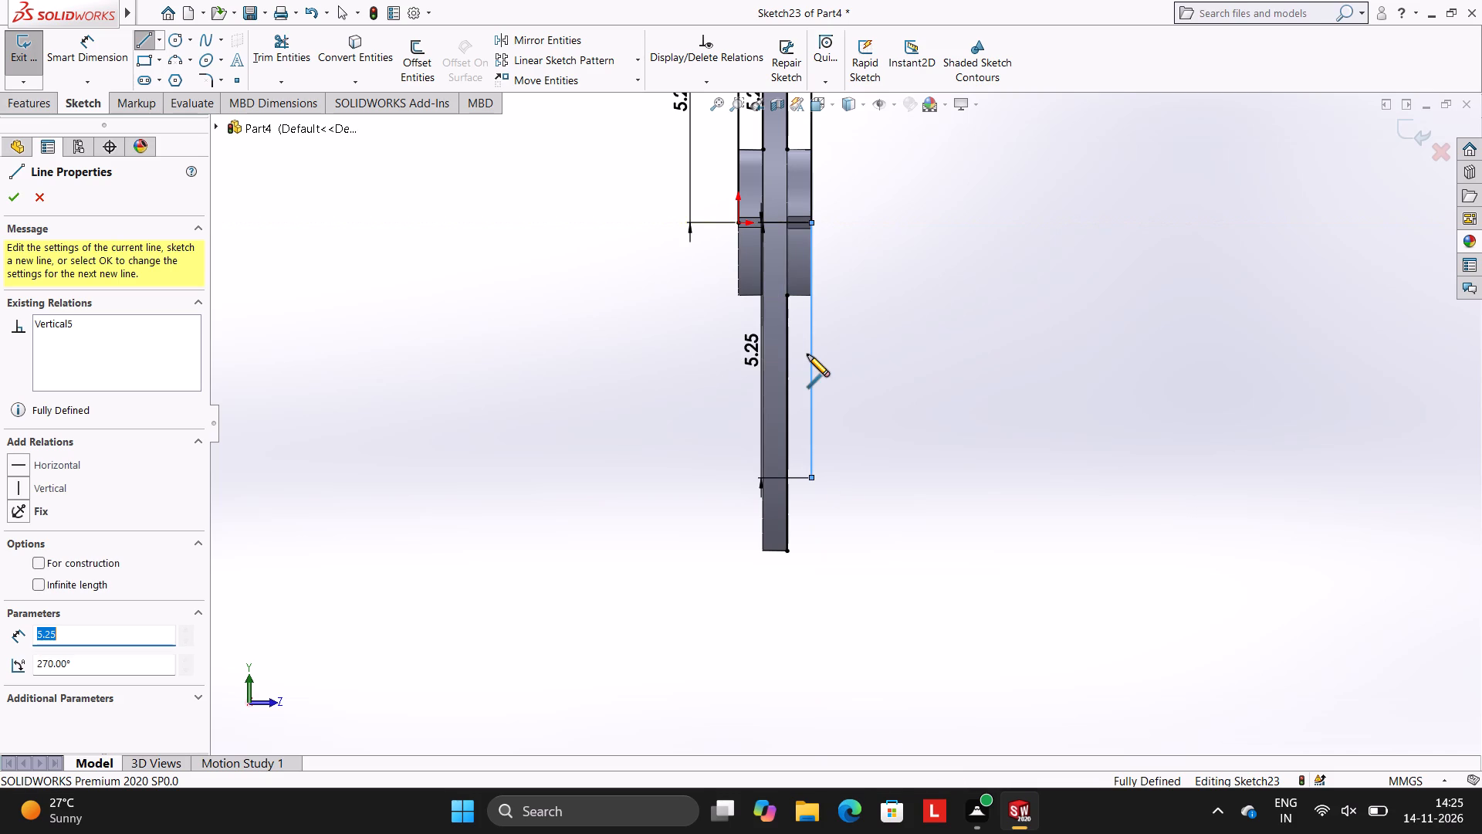
{"action": "left_click", "coordinate": [787, 554]}
{"action": "key", "text": "Escape"}
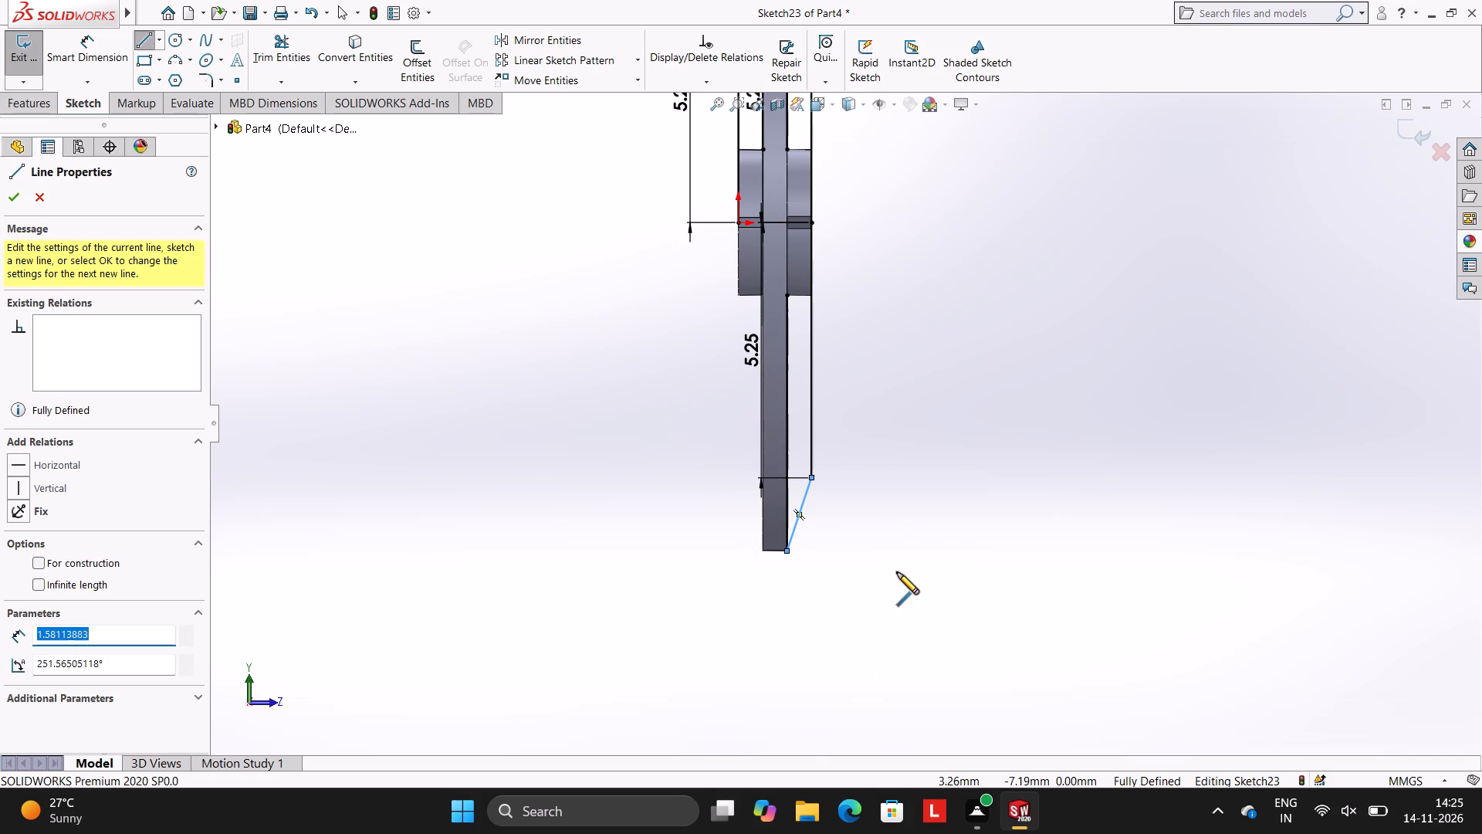
{"action": "key", "text": "Escape"}
{"action": "key", "text": "Escape"}
{"action": "key", "text": "Escape"}
Start another sketch line for the rib profiles on the negative-Y arm.
{"action": "scroll", "coordinate": [814, 385], "scroll_direction": "up", "scroll_amount": 3}
{"action": "scroll", "coordinate": [834, 315], "scroll_direction": "down", "scroll_amount": 3}
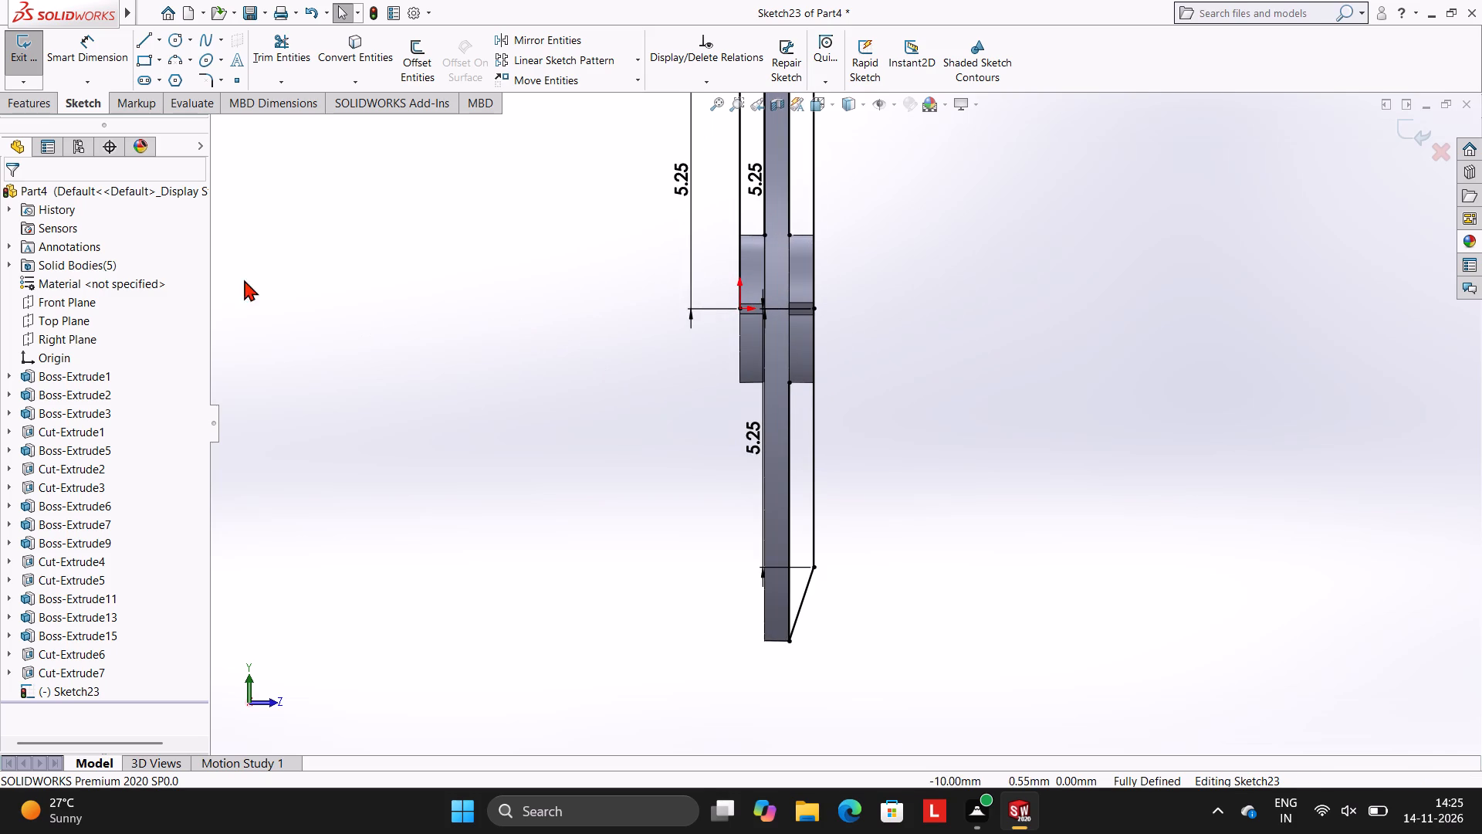
{"action": "left_click", "coordinate": [144, 34]}
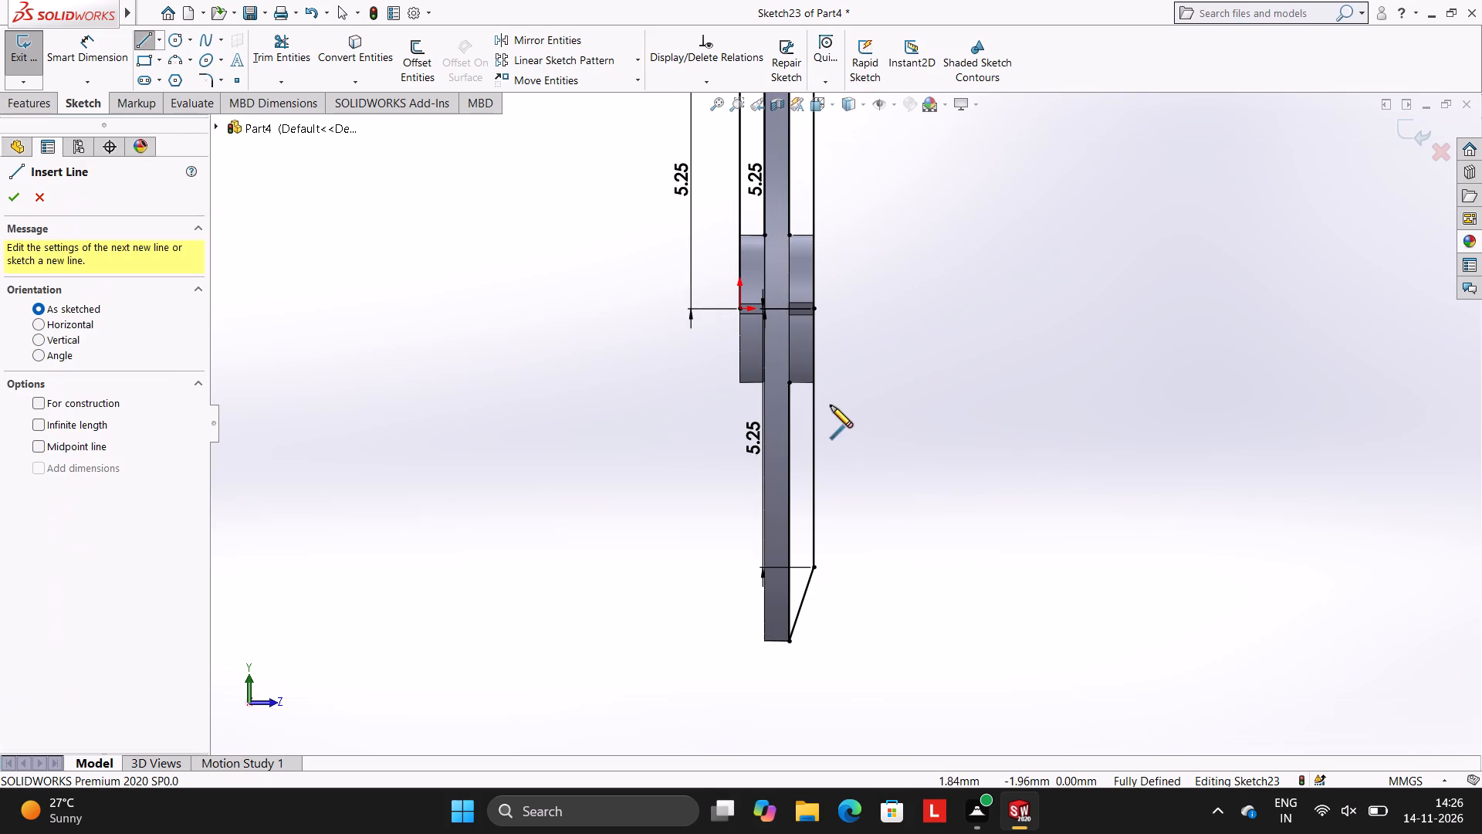
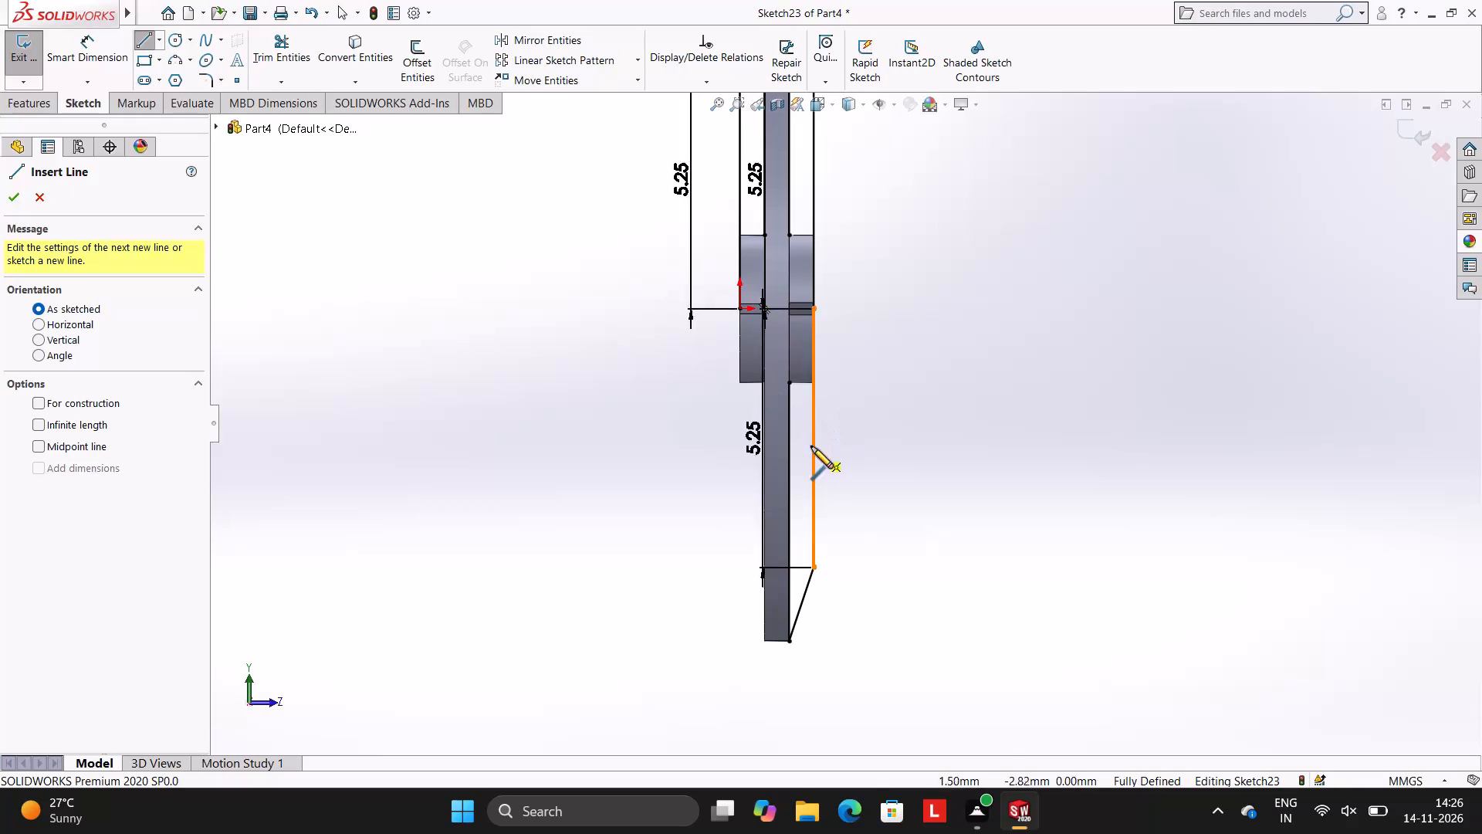
Sketch a 5.25 mm vertical line along the wheel face nearer the origin, from the boss's negative-Y edge to the rim's outer corner.
{"action": "scroll", "coordinate": [793, 417], "scroll_direction": "down", "scroll_amount": 2}
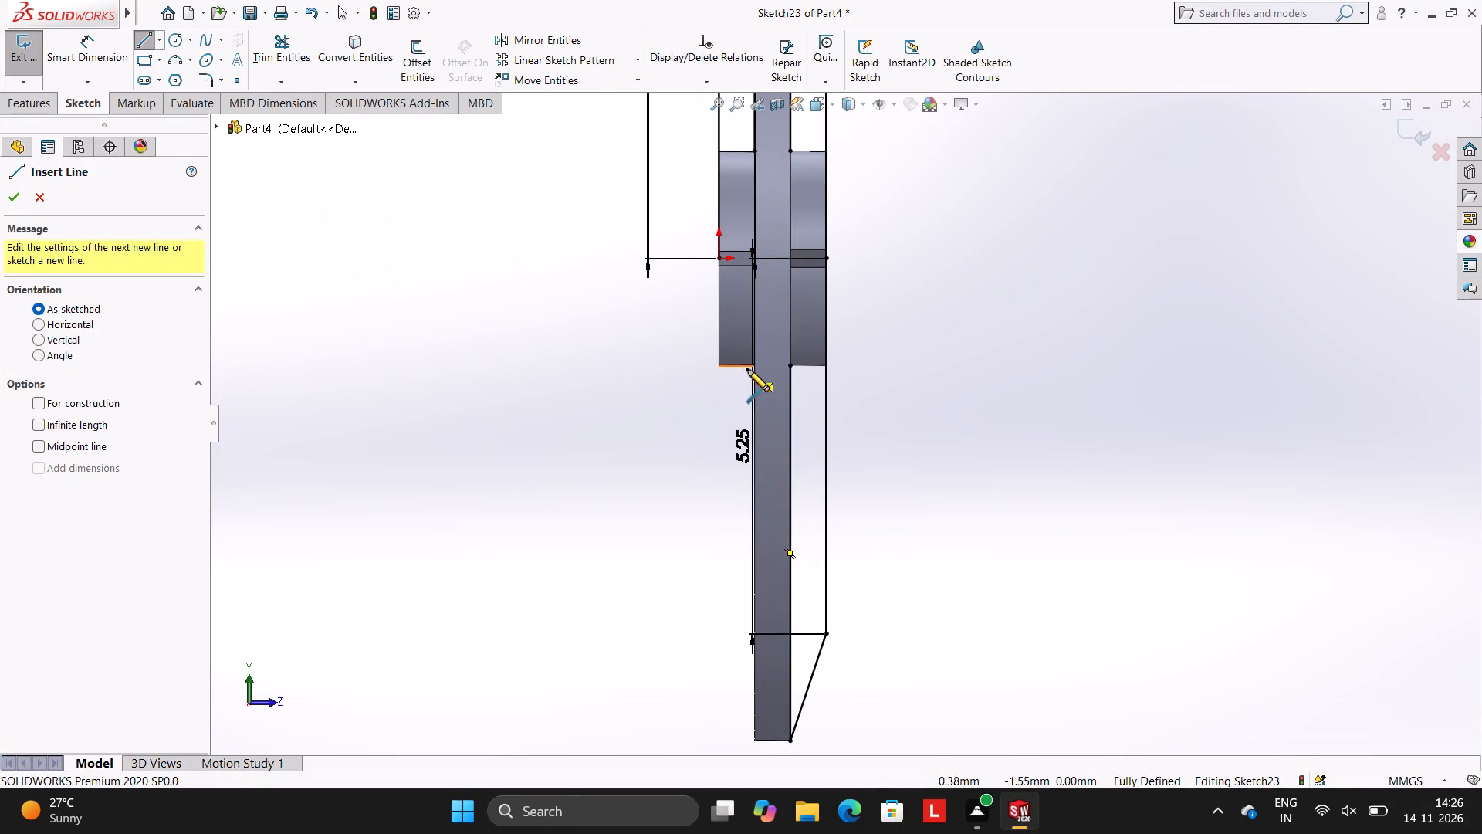
{"action": "left_click", "coordinate": [752, 364]}
{"action": "scroll", "coordinate": [794, 526], "scroll_direction": "up", "scroll_amount": 2}
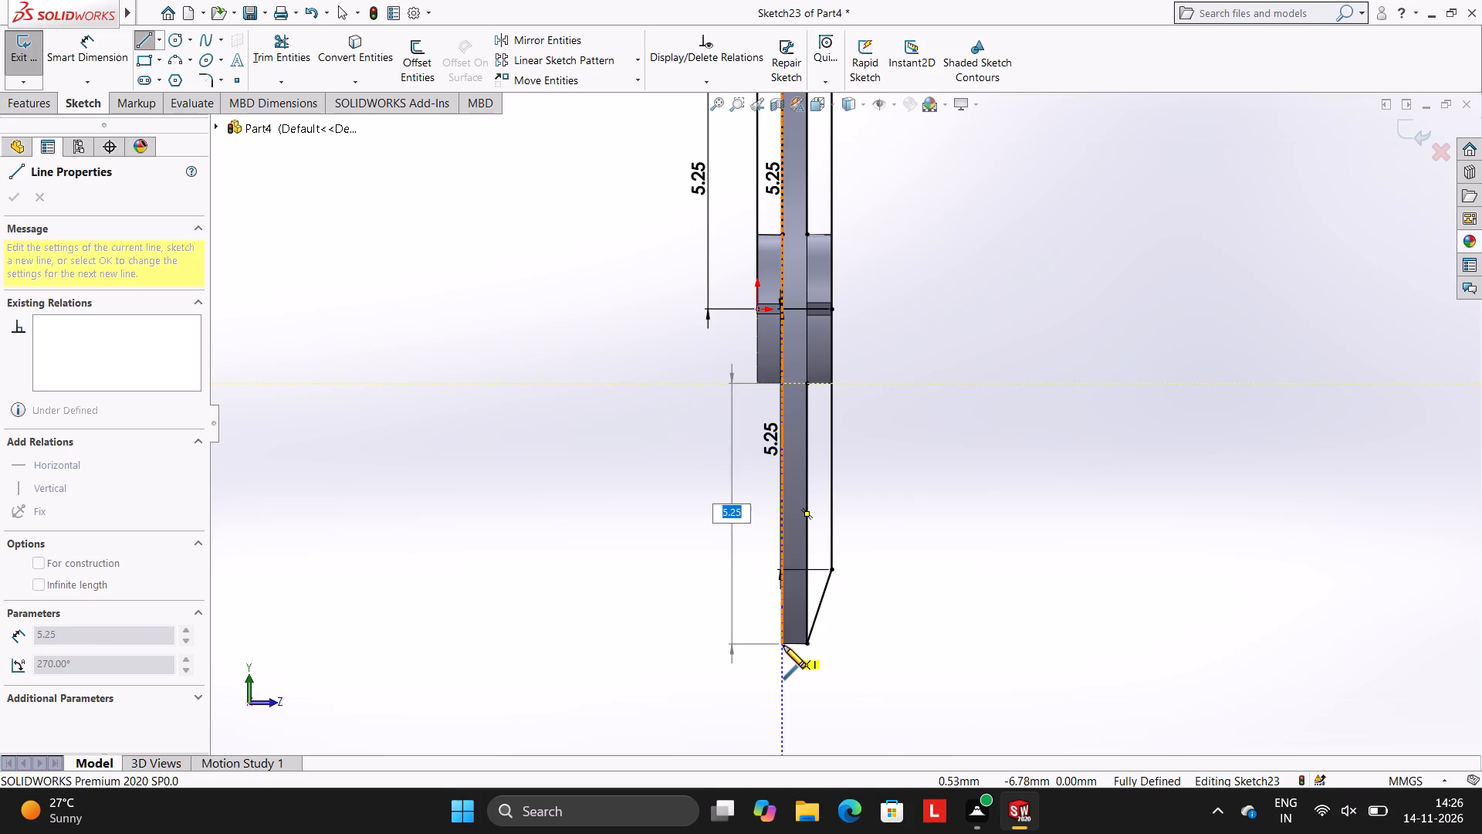
{"action": "left_click", "coordinate": [781, 643]}
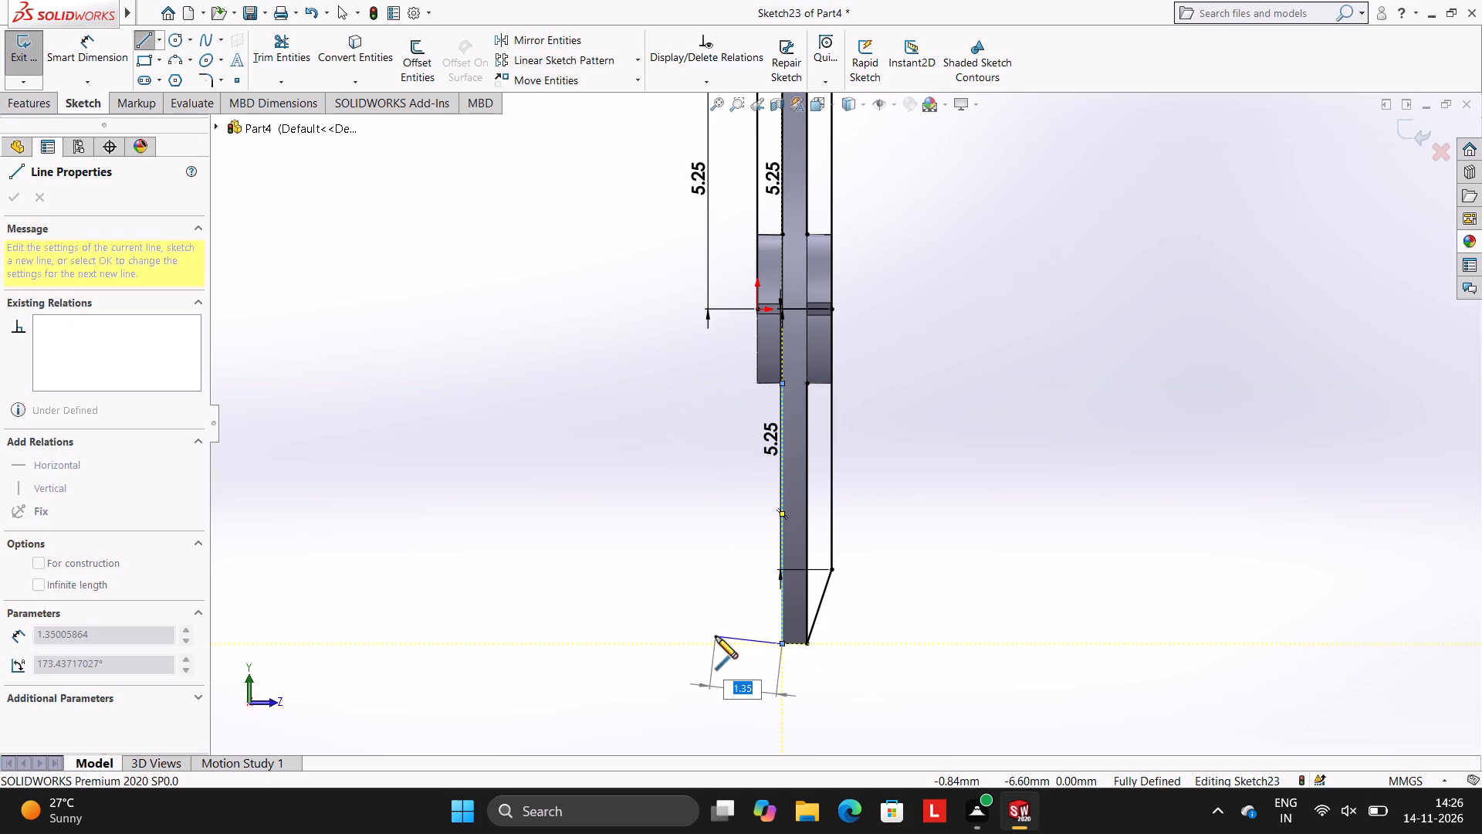
{"action": "key", "text": "Escape"}
{"action": "key", "text": "Escape"}
Sketch a 5.25 mm line in negative Y from the origin, and join its end to the nearer rim corner with a sloped line.
{"action": "left_click", "coordinate": [146, 42]}
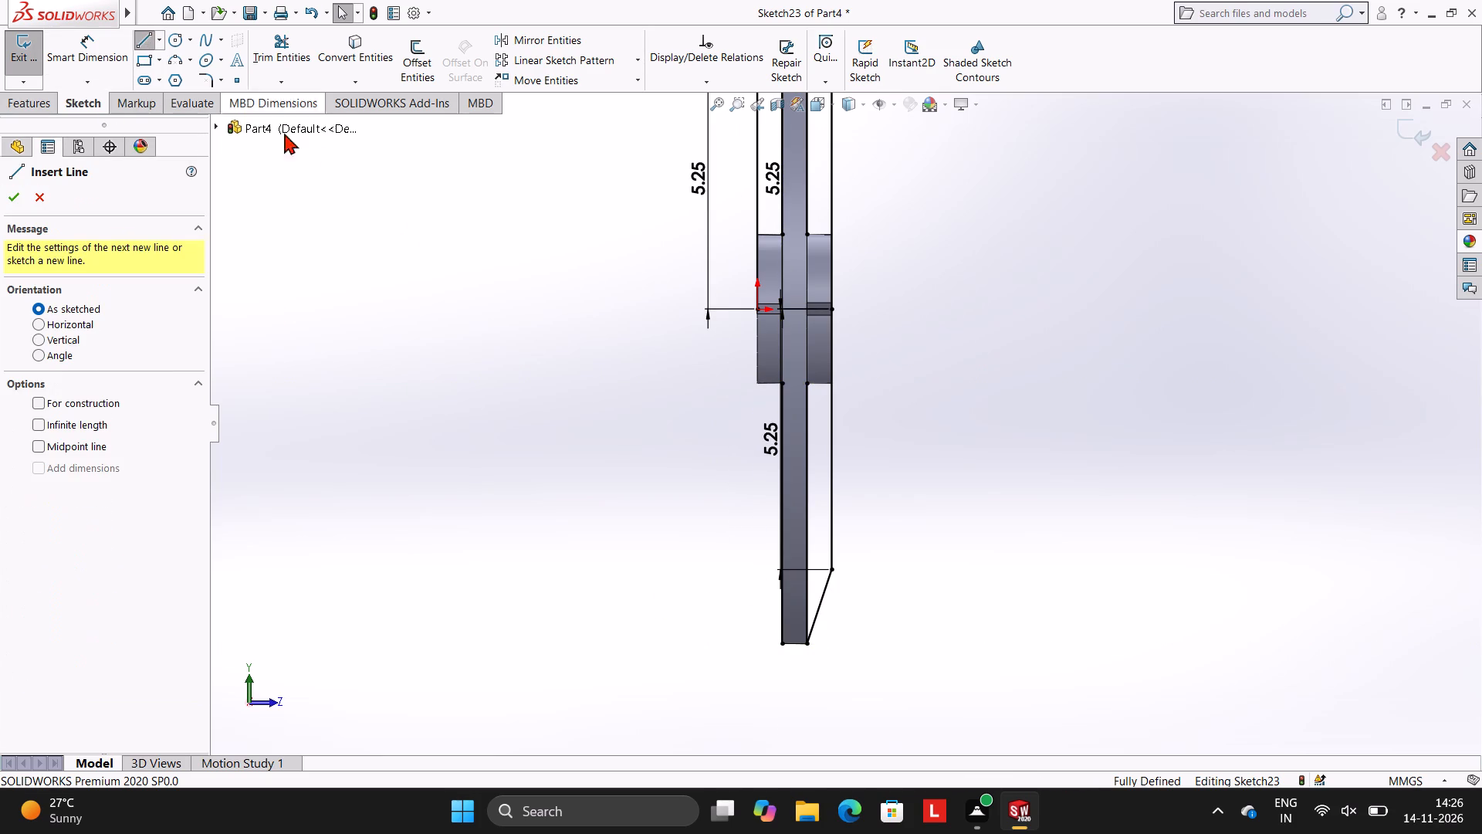
{"action": "left_click", "coordinate": [756, 308]}
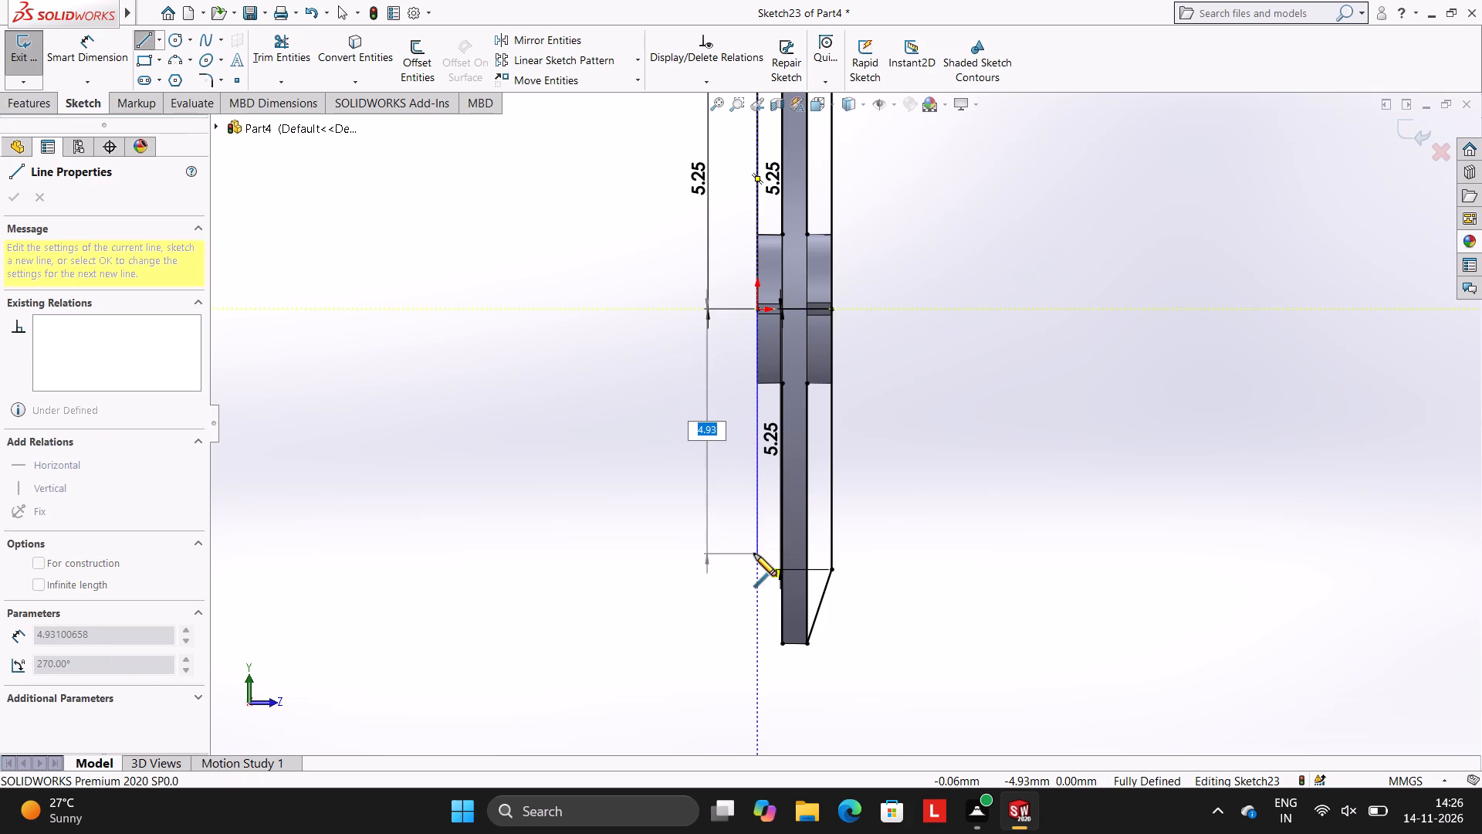
{"action": "type", "text": "5."}
{"action": "type", "text": "25"}
{"action": "key", "text": "Return"}
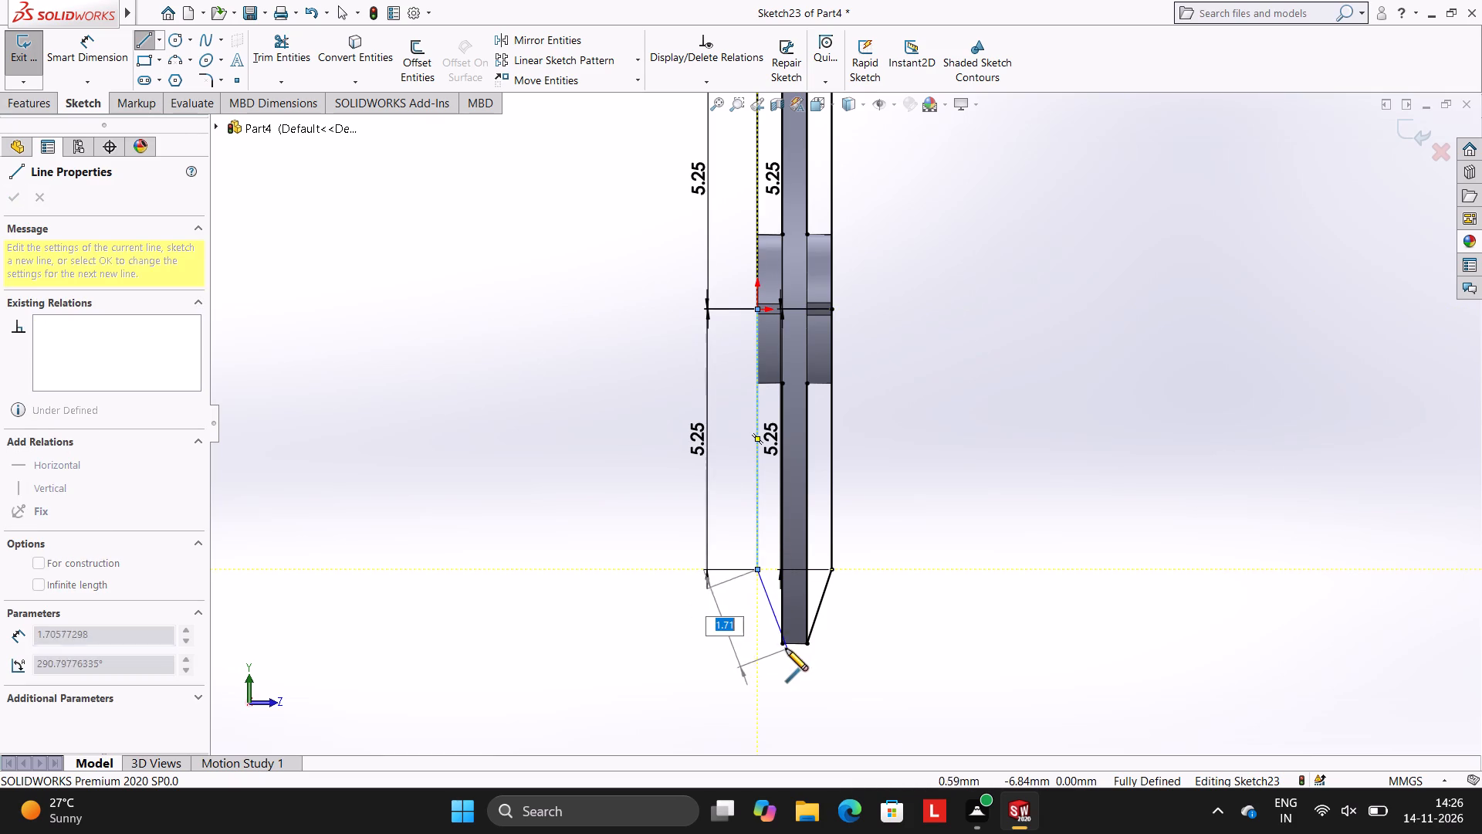
{"action": "left_click", "coordinate": [780, 647]}
{"action": "key", "text": "Escape"}
{"action": "key", "text": "Escape"}
{"action": "key", "text": "Escape"}
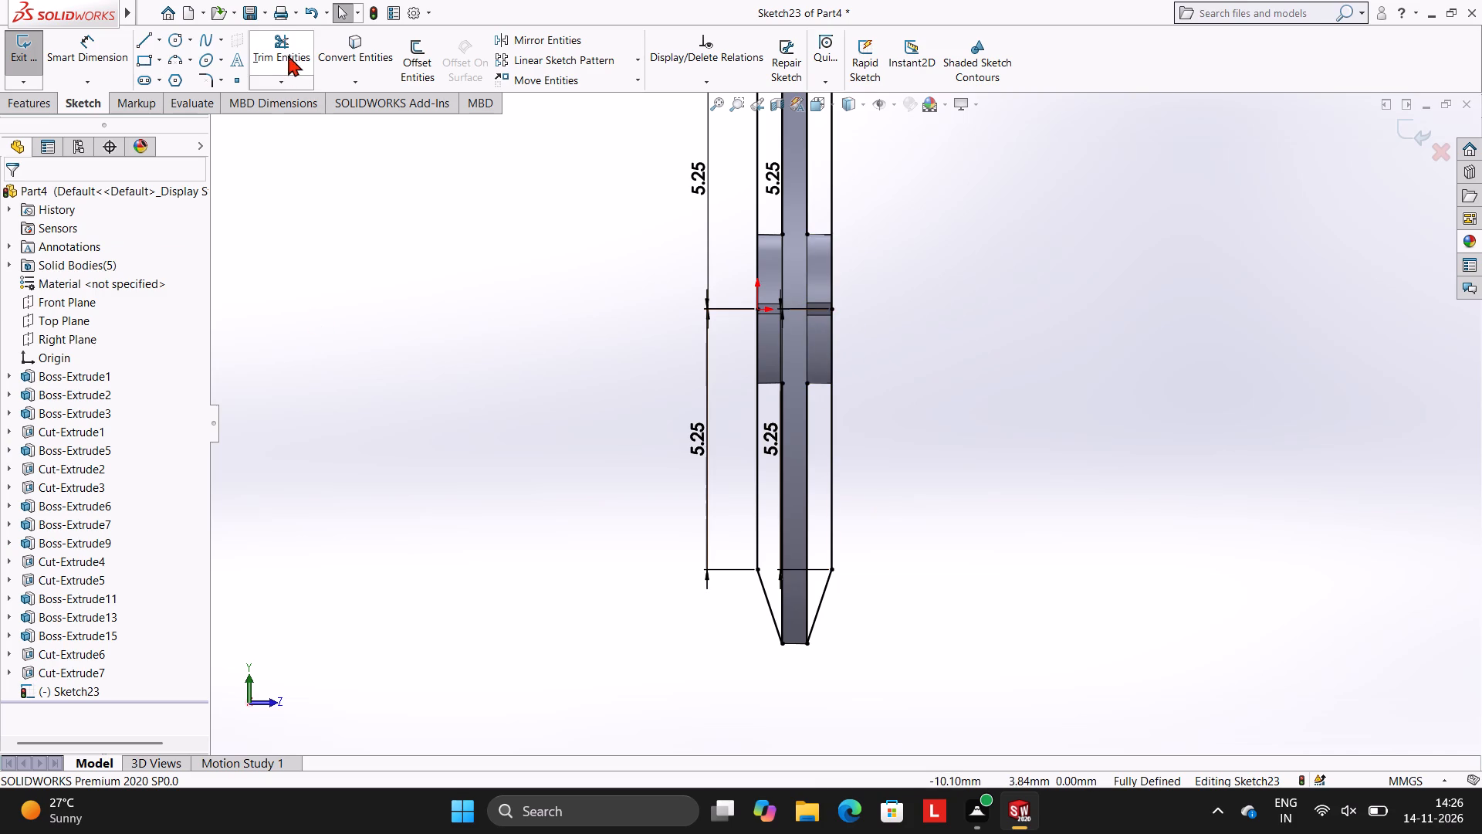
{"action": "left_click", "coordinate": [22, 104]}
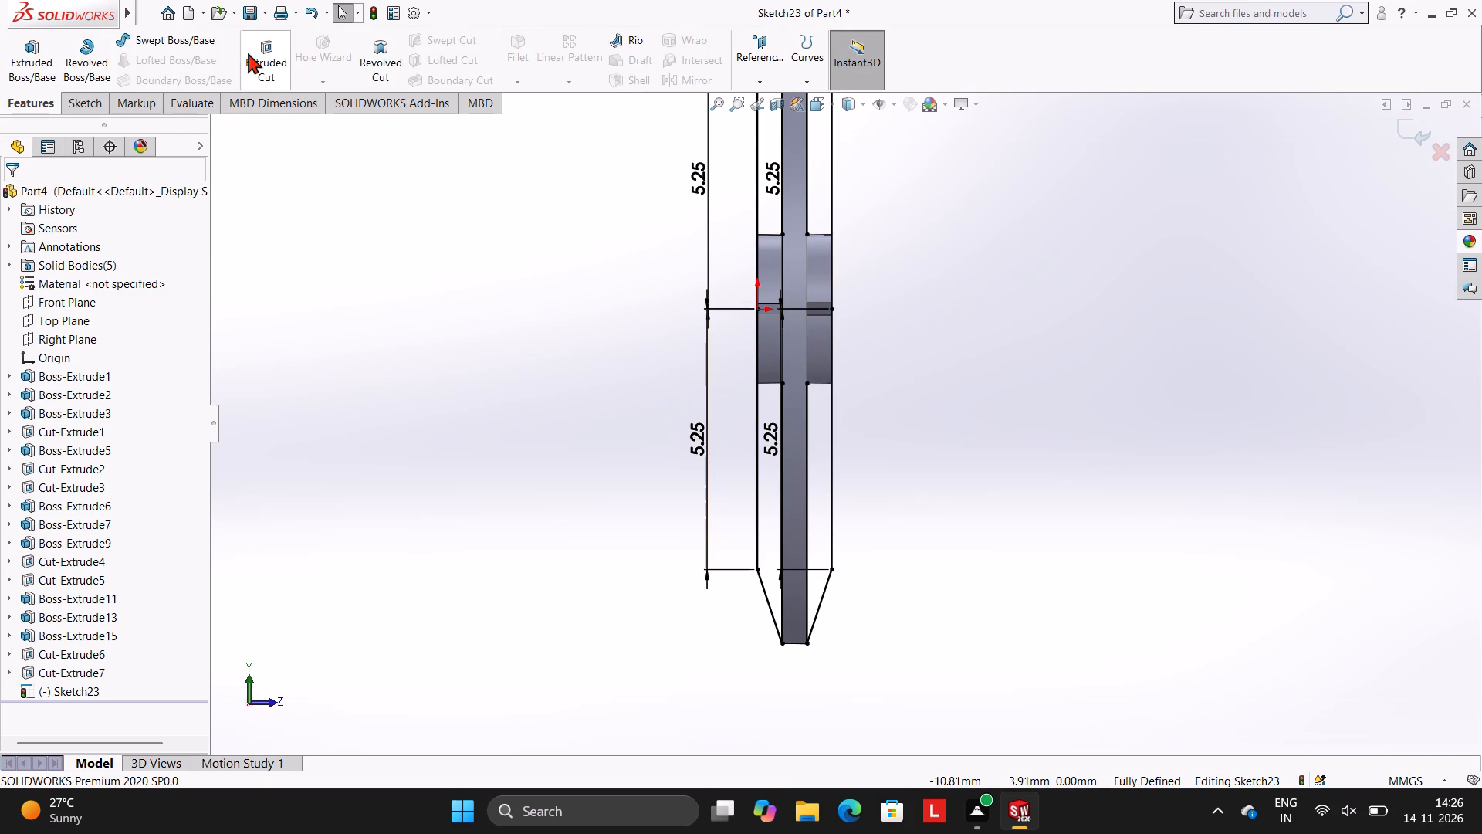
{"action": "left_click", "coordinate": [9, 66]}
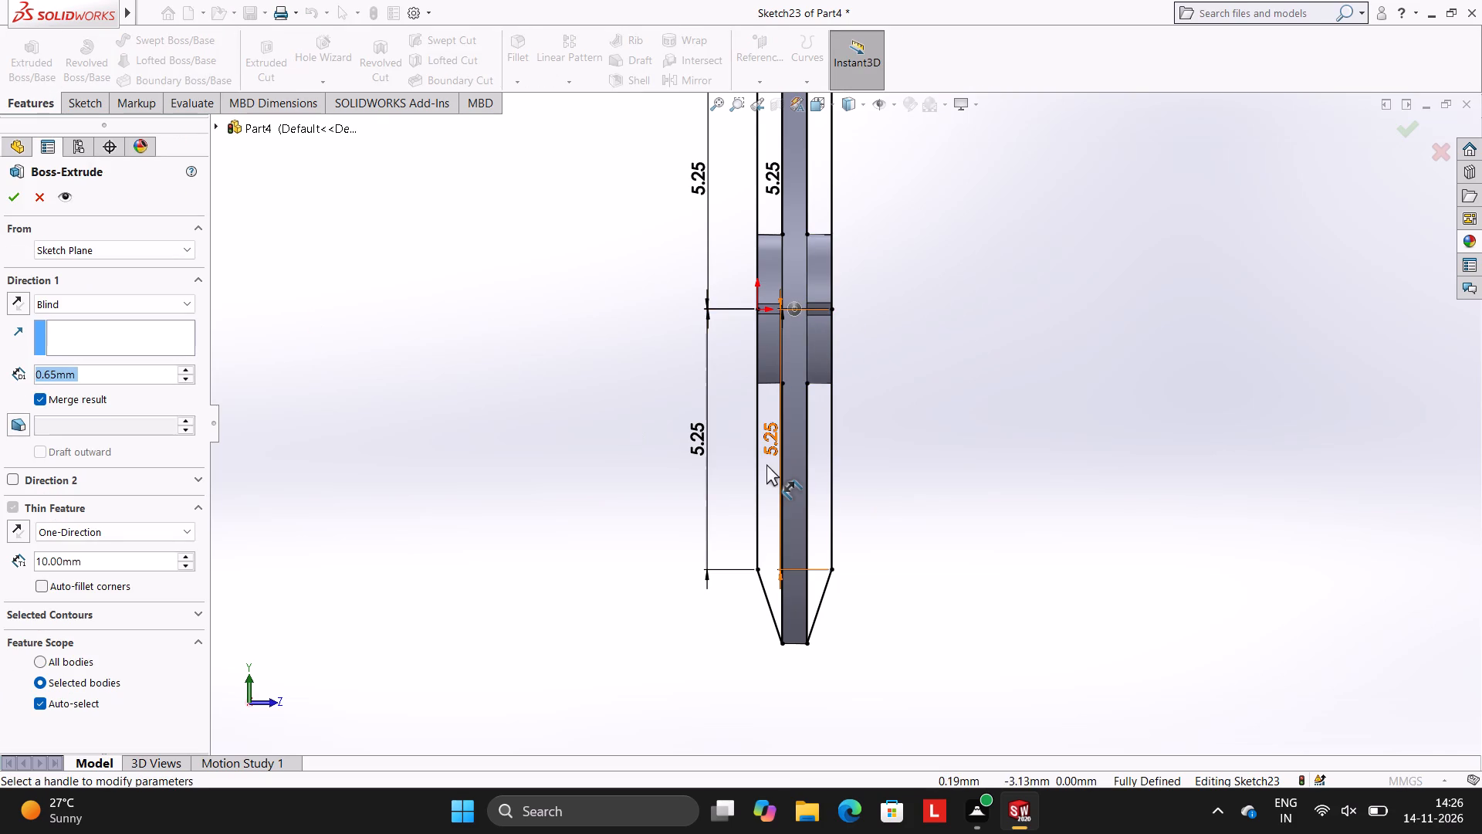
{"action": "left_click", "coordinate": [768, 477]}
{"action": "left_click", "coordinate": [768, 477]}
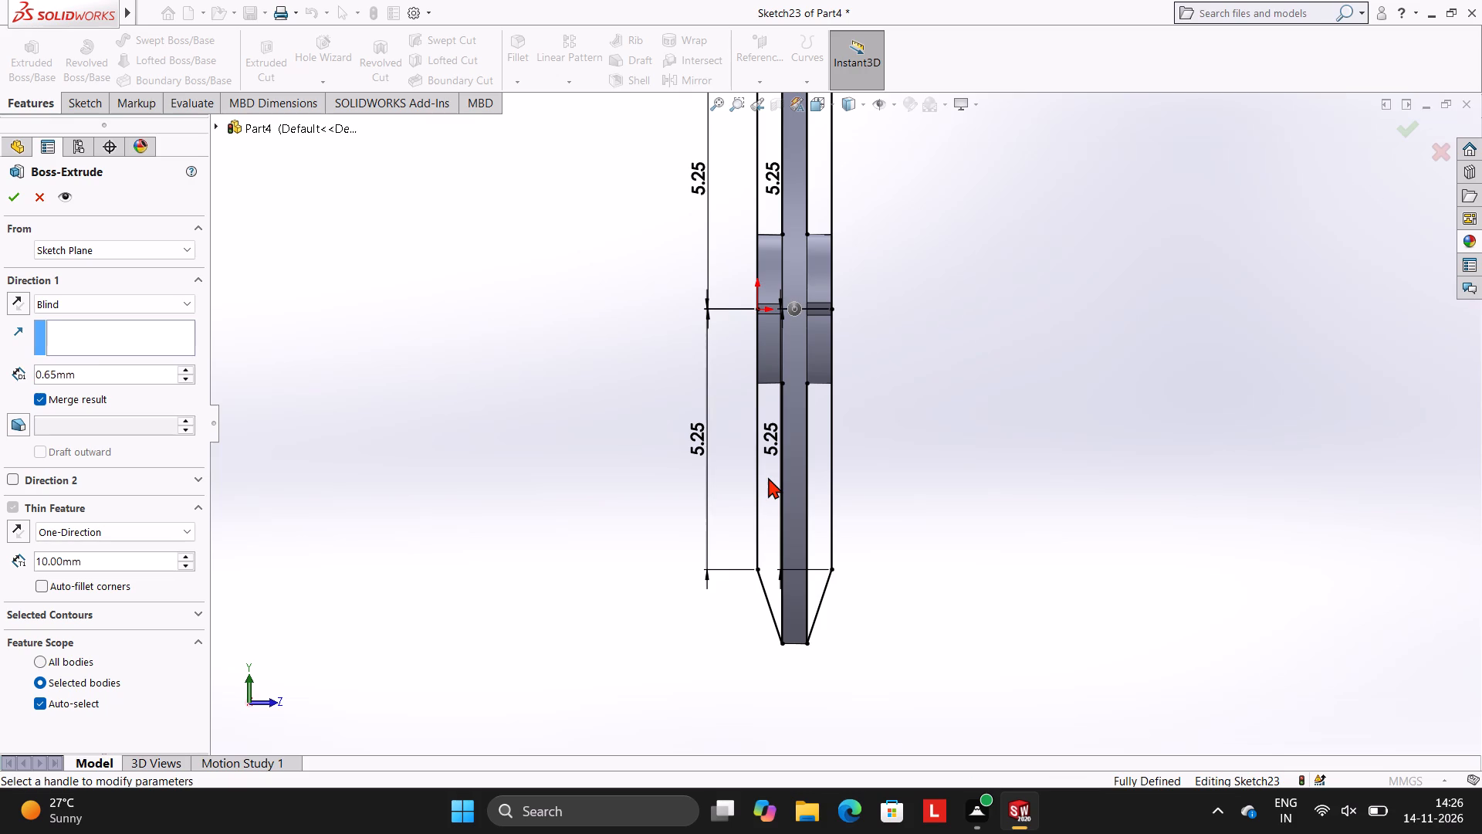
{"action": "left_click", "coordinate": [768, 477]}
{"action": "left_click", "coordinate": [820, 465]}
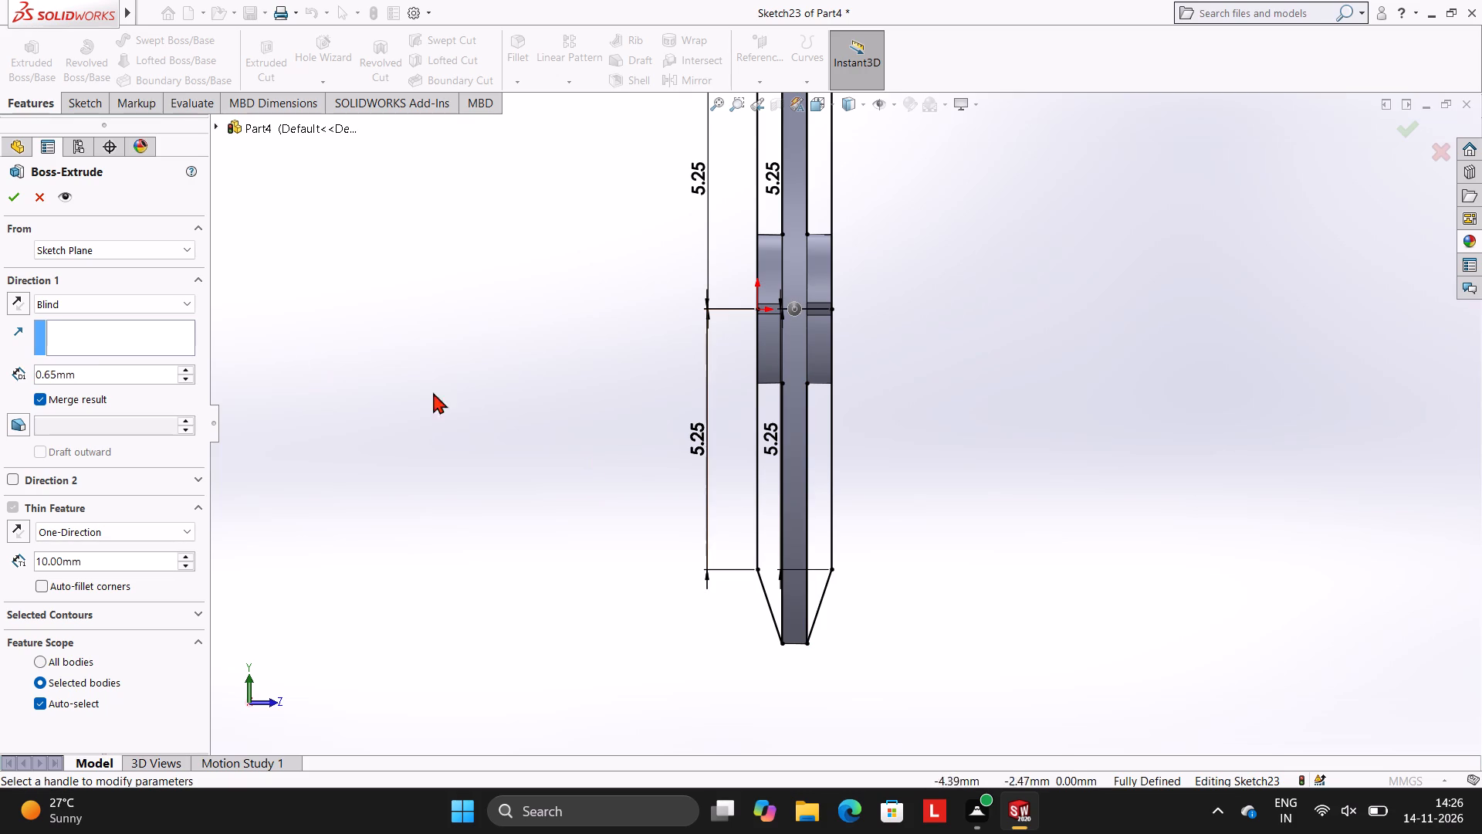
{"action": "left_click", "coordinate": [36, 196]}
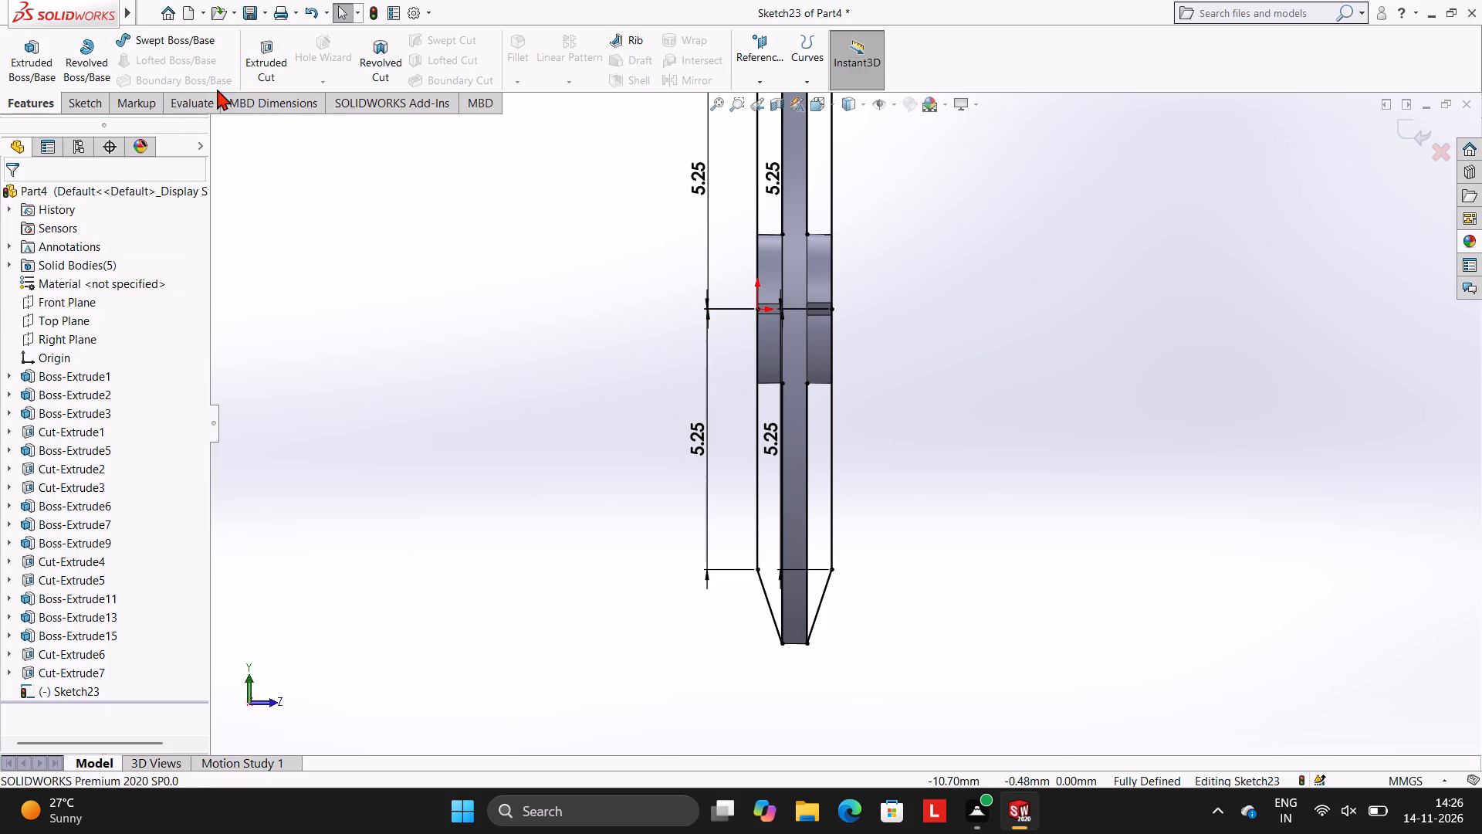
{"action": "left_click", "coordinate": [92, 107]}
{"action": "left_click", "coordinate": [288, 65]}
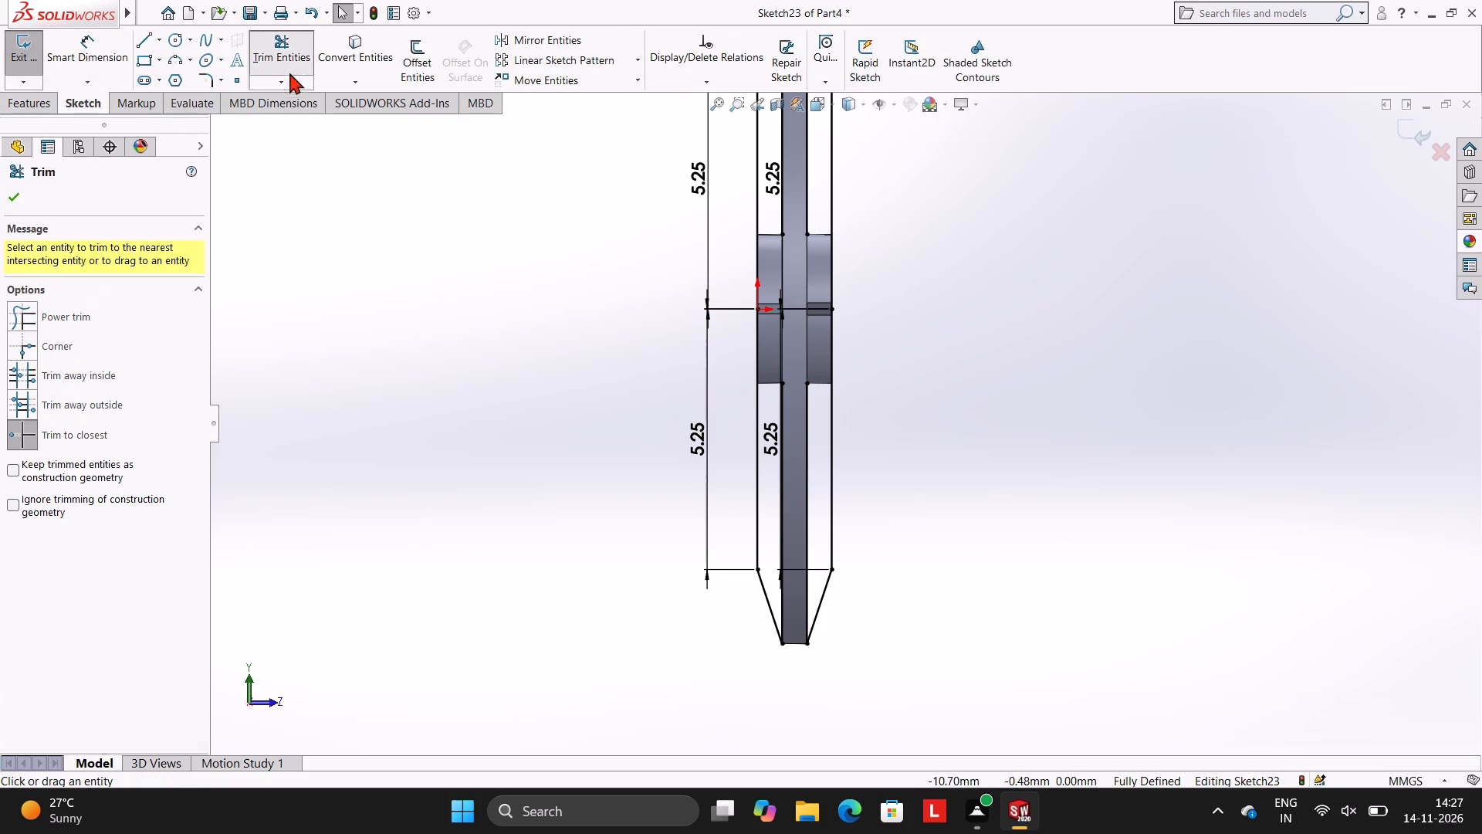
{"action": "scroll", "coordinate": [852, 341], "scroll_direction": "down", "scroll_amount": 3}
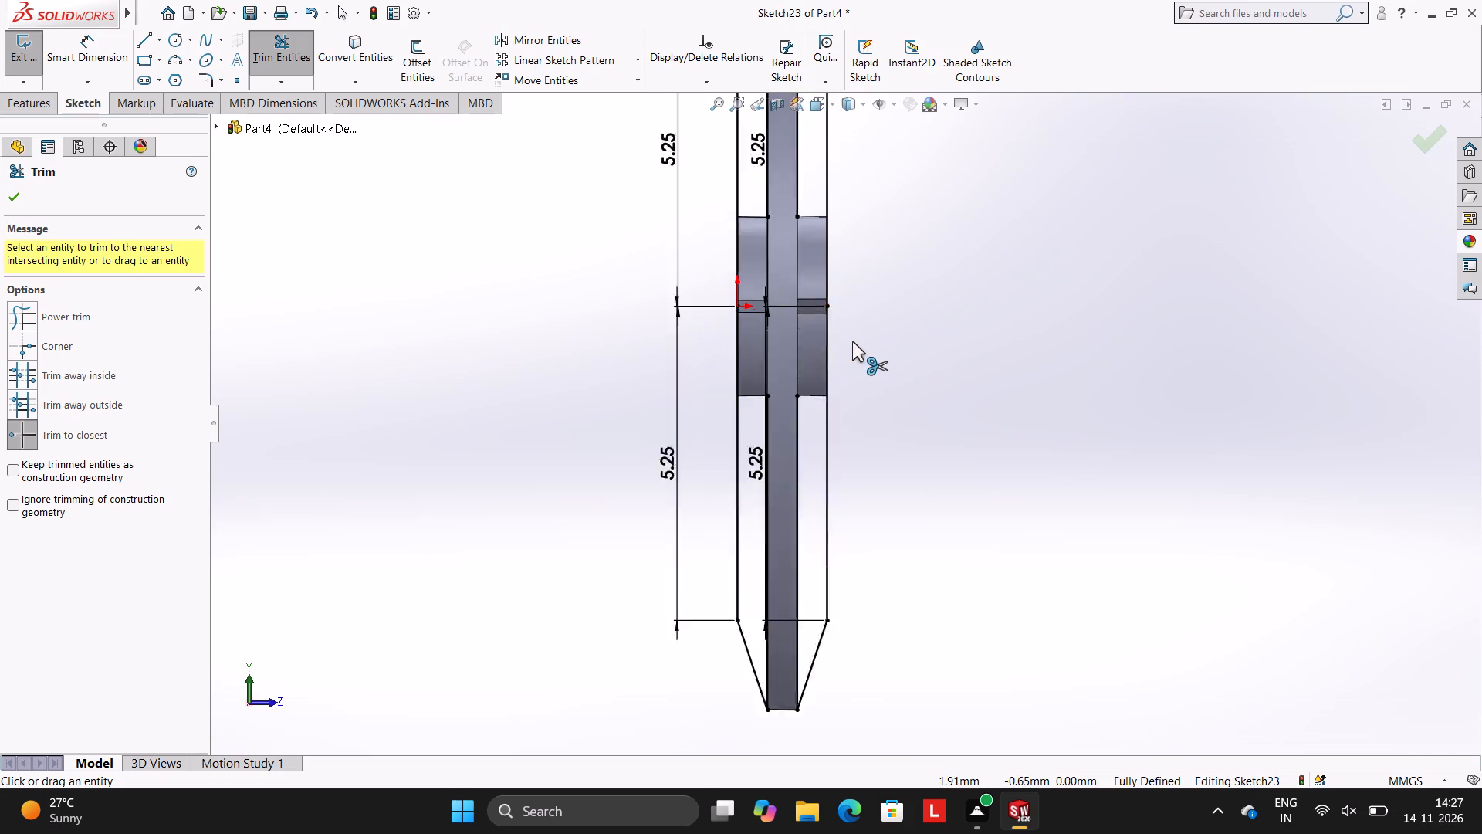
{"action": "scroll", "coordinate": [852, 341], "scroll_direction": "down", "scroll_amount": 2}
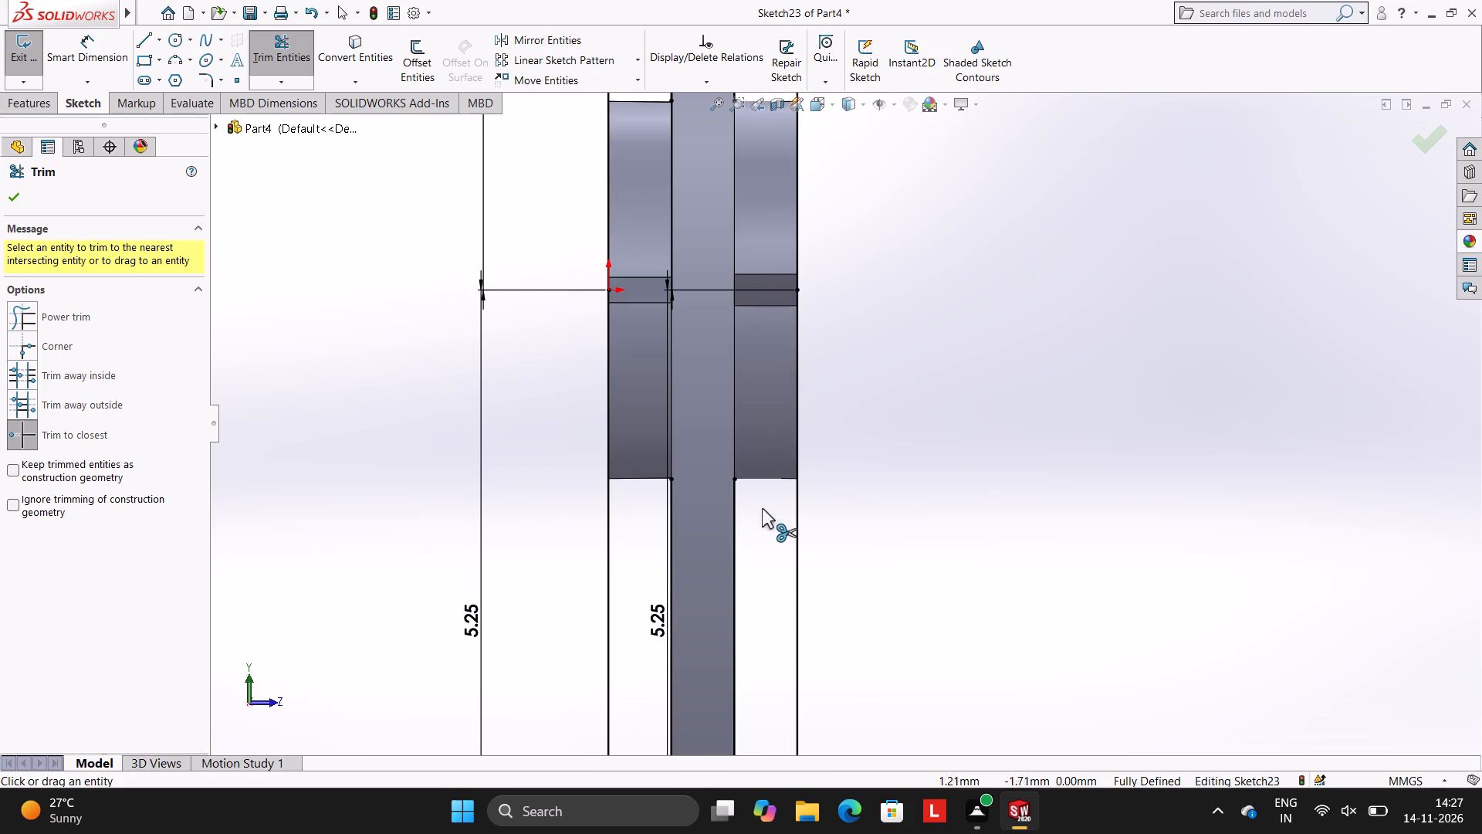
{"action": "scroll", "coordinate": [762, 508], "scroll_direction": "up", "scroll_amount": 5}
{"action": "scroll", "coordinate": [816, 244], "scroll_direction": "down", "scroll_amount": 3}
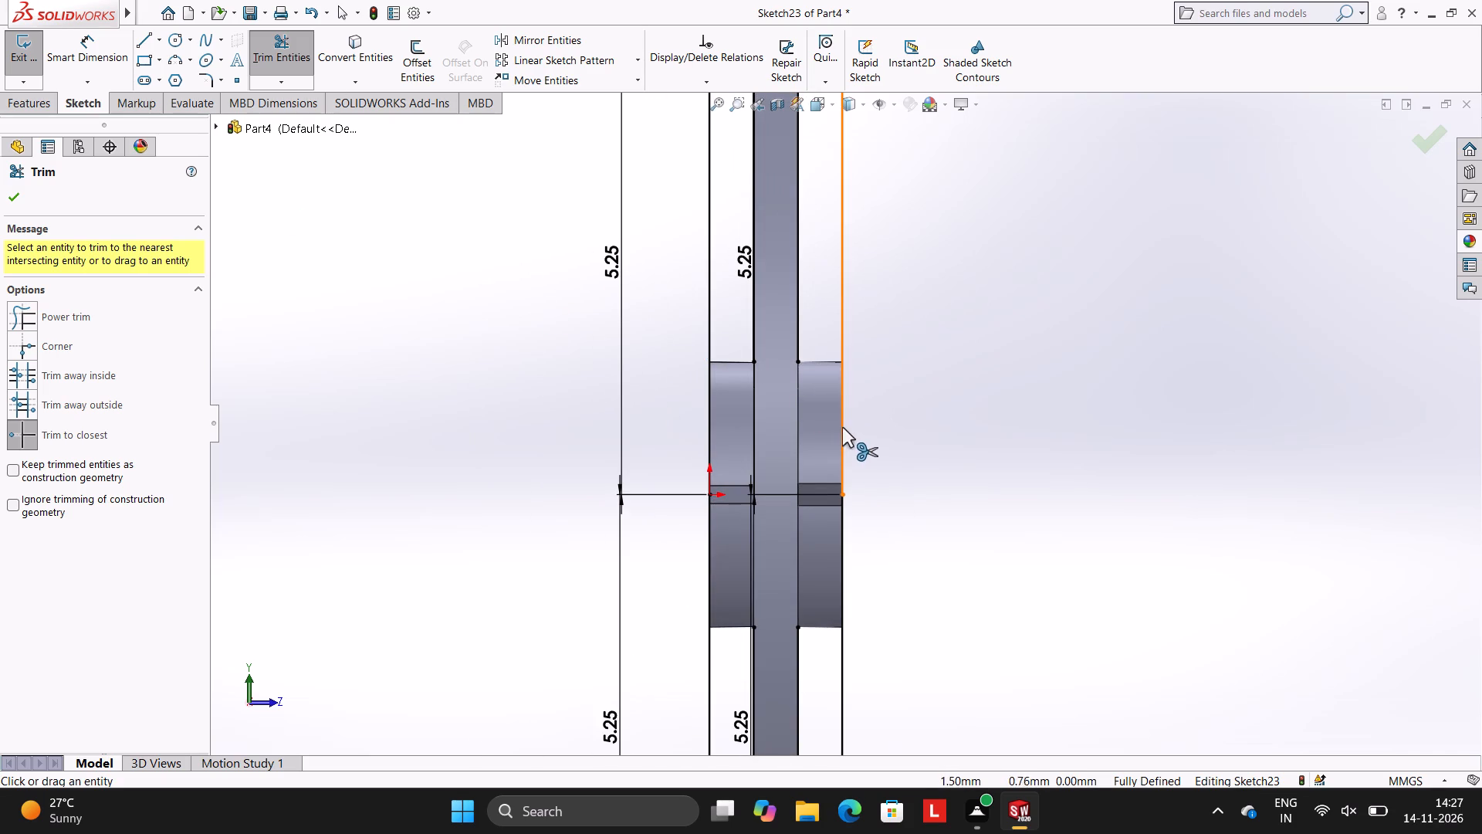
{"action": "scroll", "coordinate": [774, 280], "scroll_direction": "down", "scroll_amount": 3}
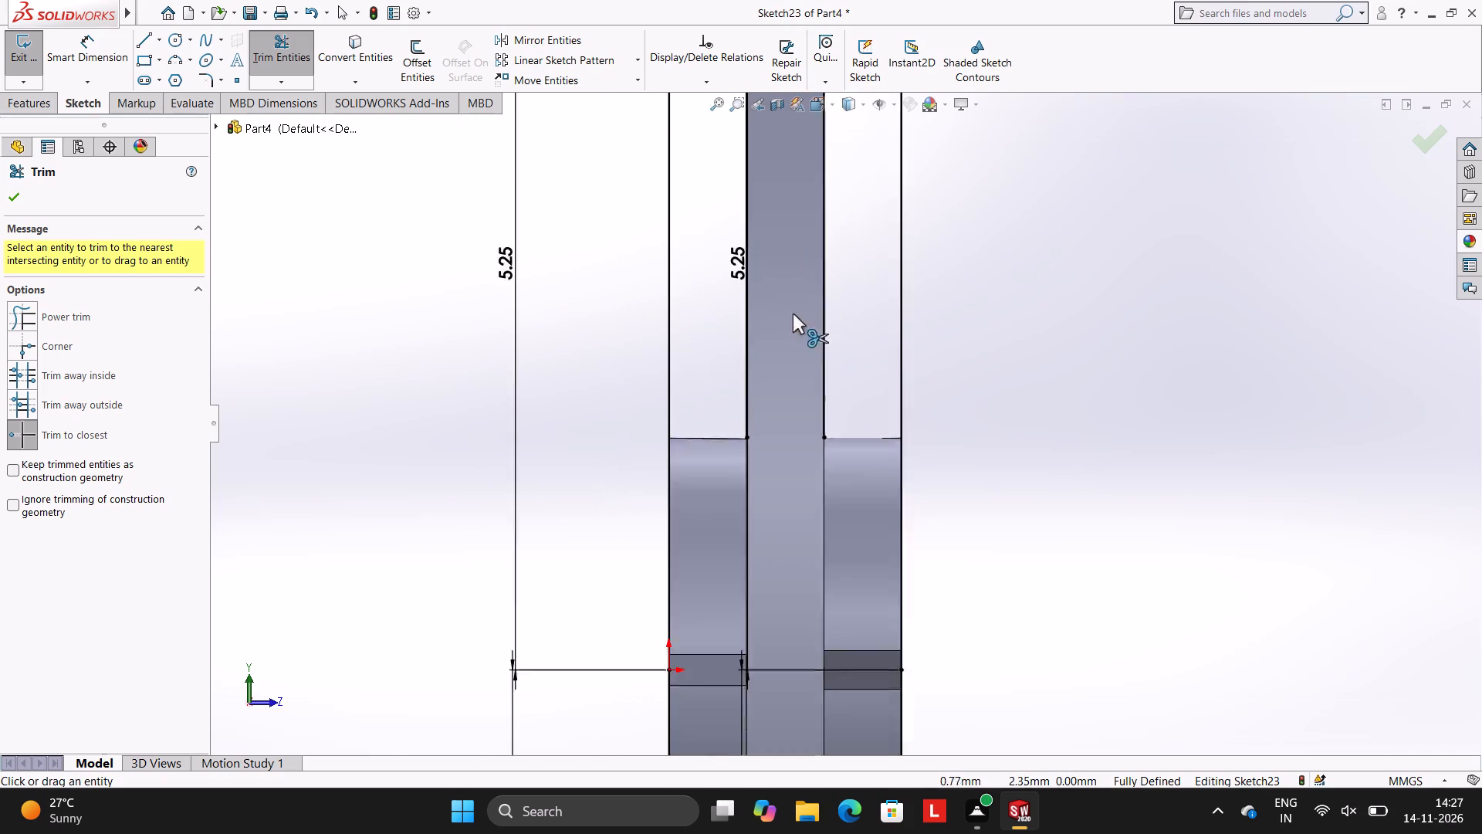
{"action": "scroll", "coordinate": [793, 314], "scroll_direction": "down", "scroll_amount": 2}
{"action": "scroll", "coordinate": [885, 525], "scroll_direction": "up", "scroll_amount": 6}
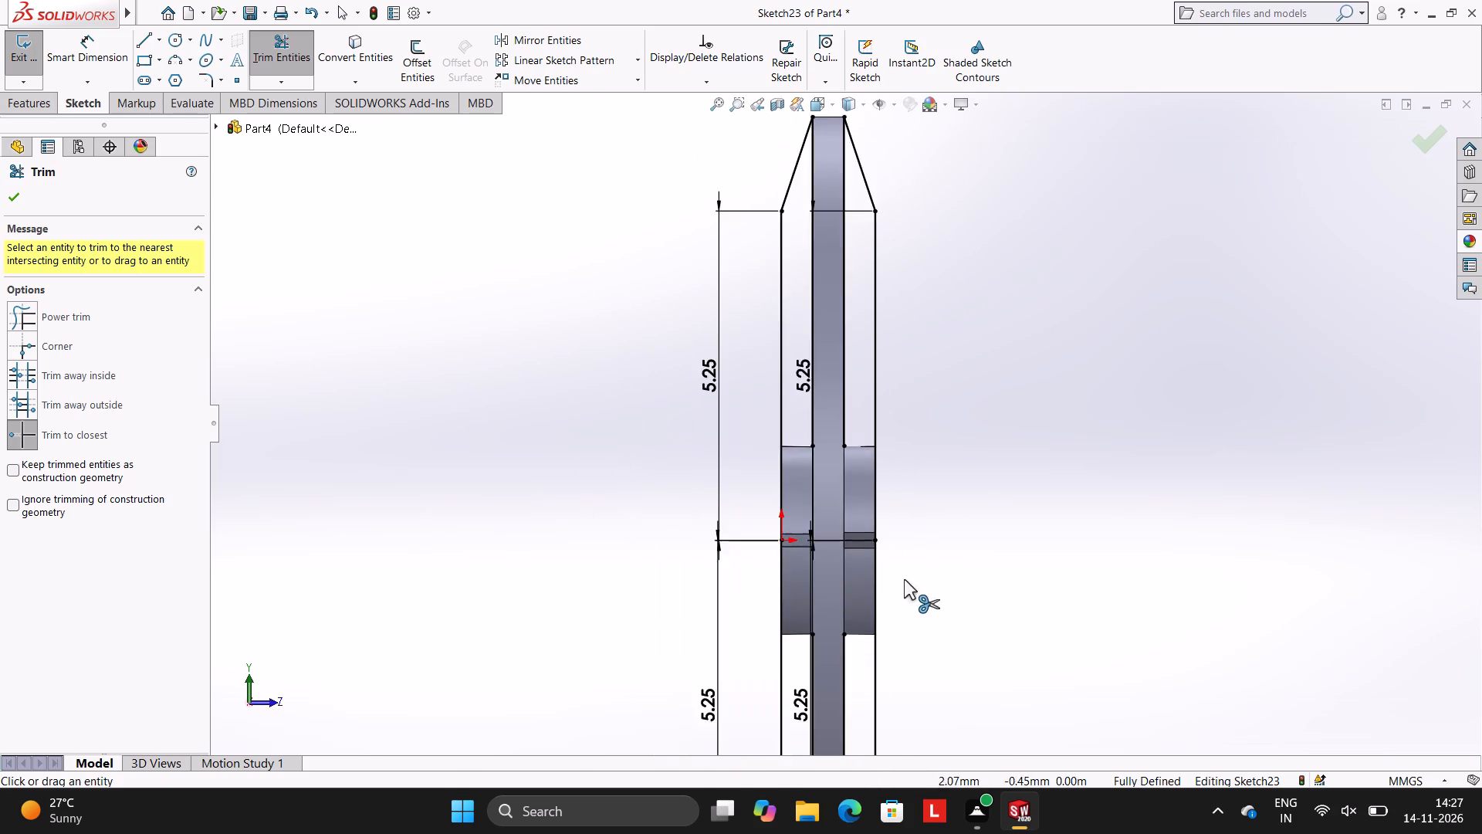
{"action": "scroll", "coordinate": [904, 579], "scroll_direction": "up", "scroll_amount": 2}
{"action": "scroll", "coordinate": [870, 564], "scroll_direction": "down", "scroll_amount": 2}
Sketch a 0.50 mm horizontal line along the origin-side boss's positive-Y edge, from the wheel face to the profile's outer line.
{"action": "left_click", "coordinate": [149, 42]}
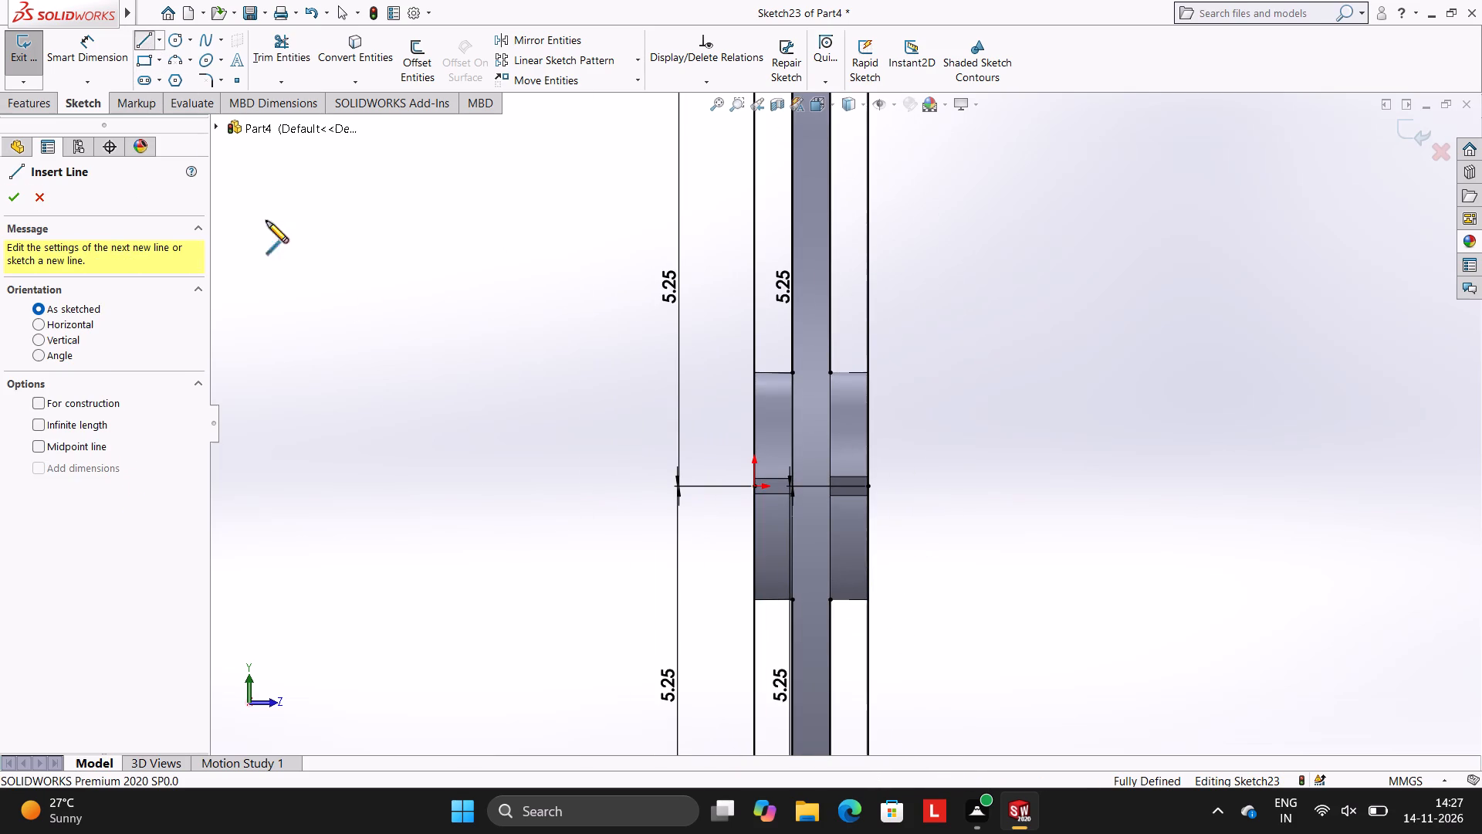
{"action": "left_click", "coordinate": [794, 371]}
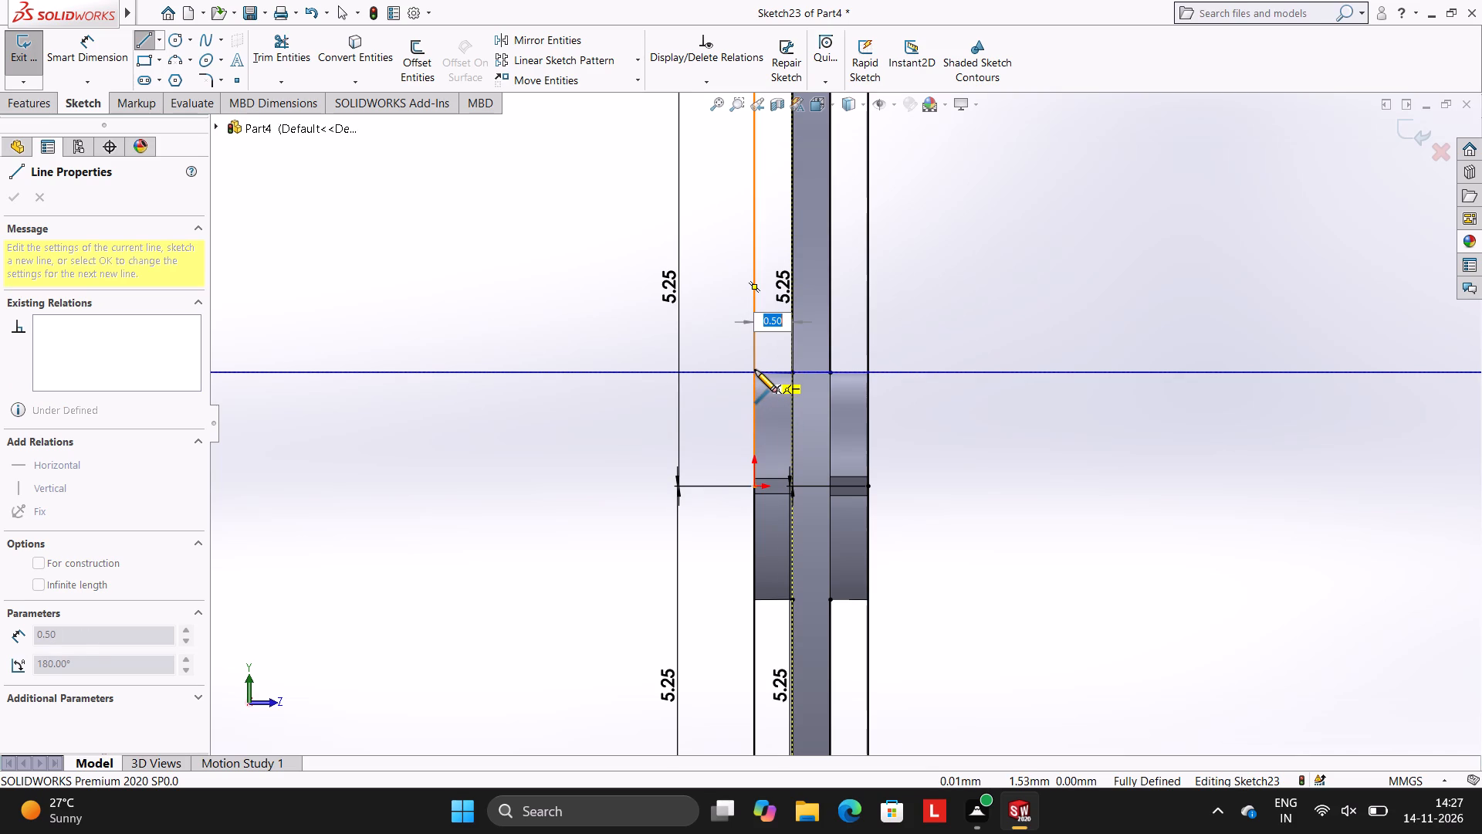
{"action": "left_click", "coordinate": [755, 371]}
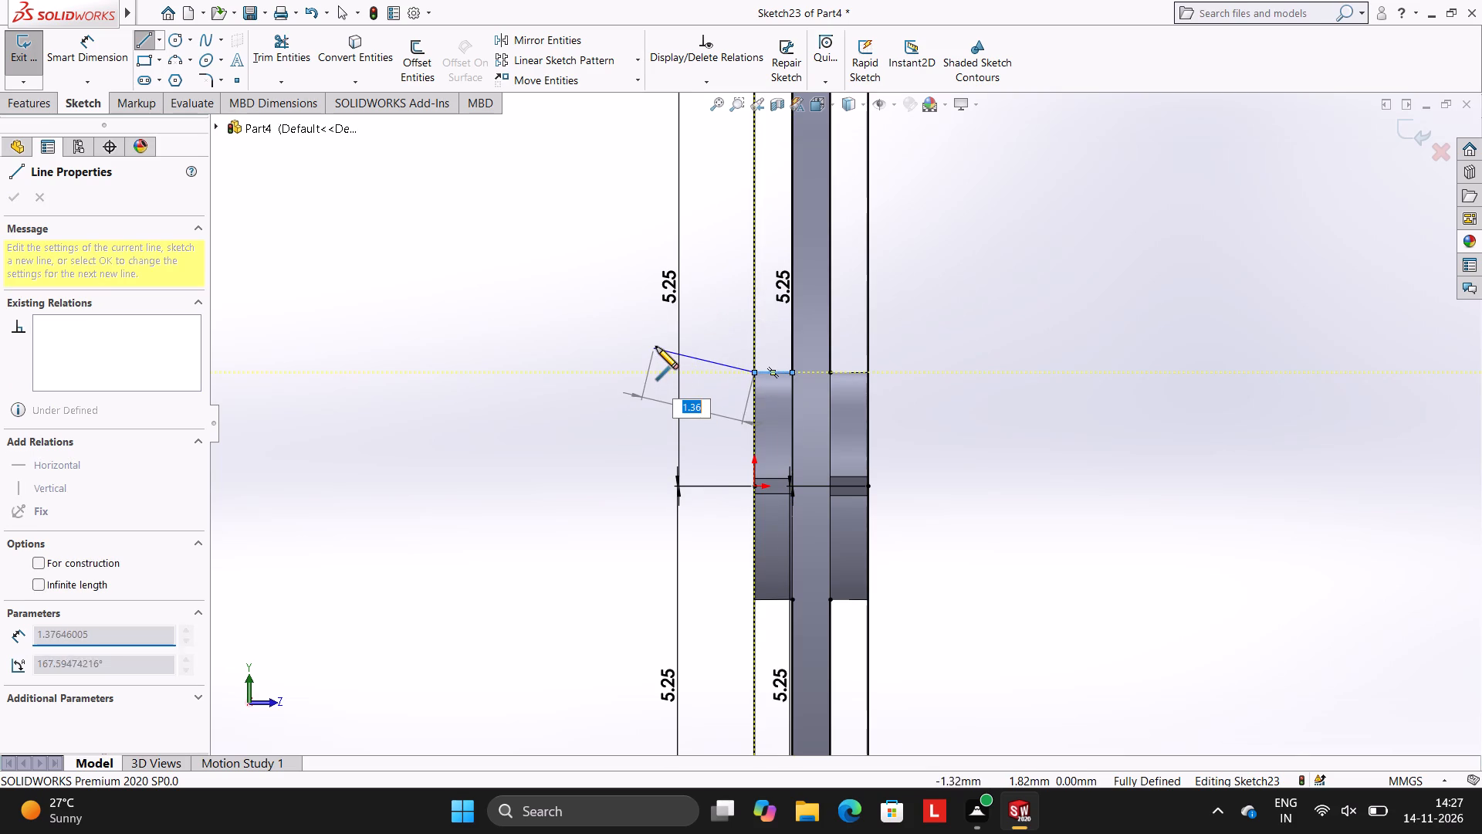
{"action": "key", "text": "Escape"}
{"action": "key", "text": "Escape"}
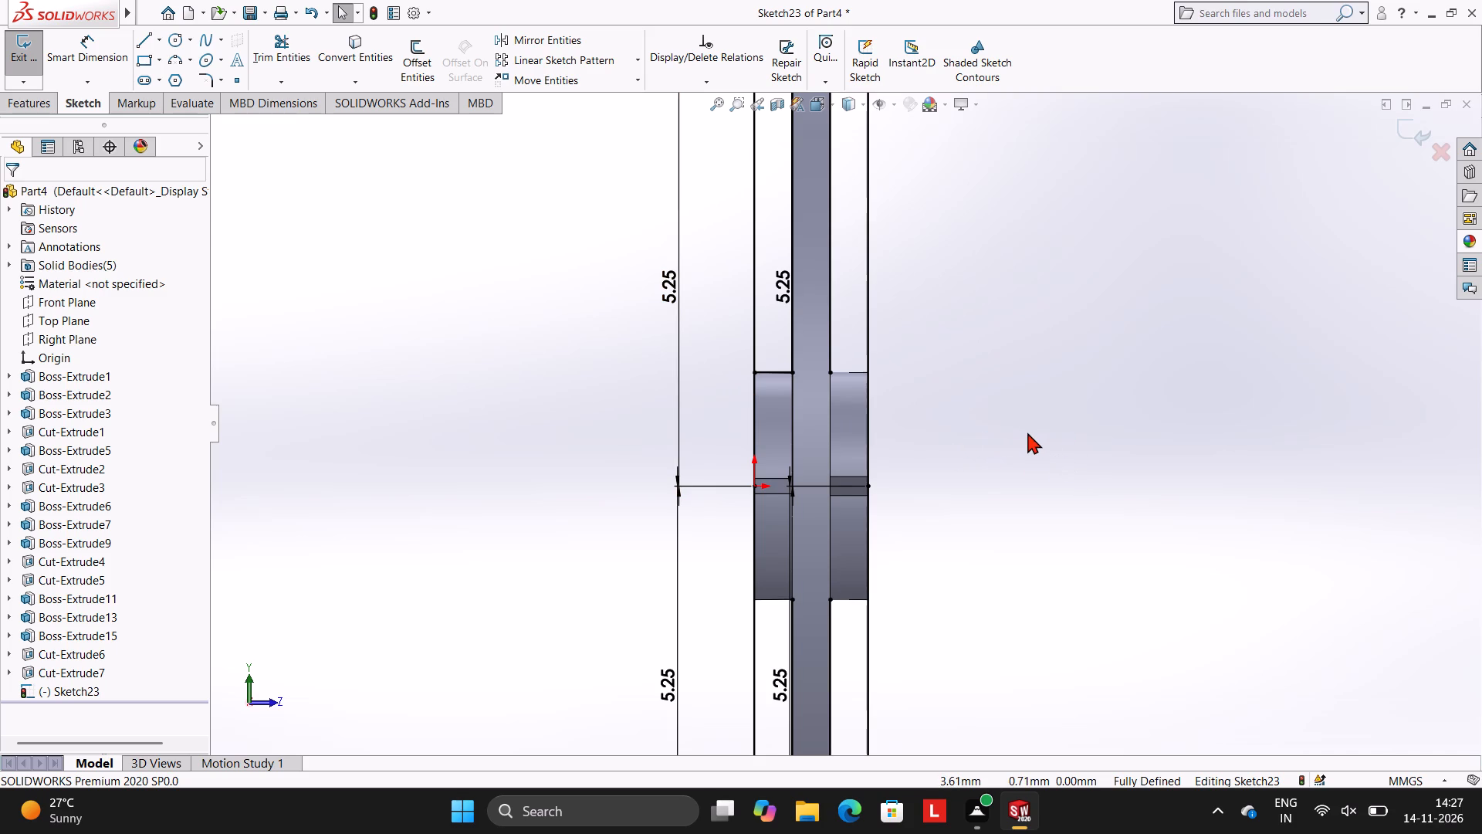
Sketch a 0.50 mm horizontal line along the farther boss's positive-Y edge, from the wheel face to the profile's outer line.
{"action": "left_click", "coordinate": [148, 43]}
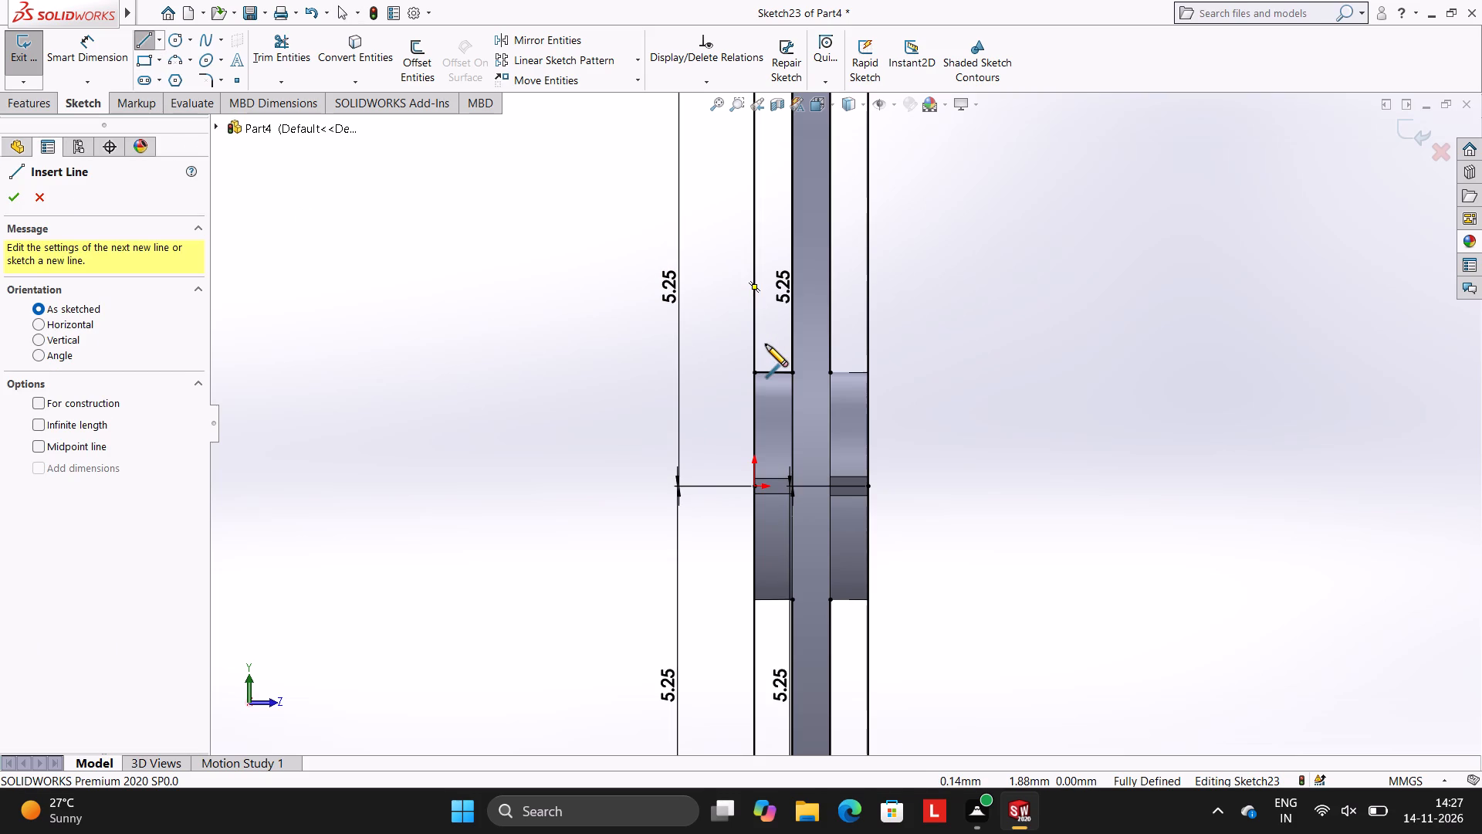
{"action": "left_click", "coordinate": [828, 372]}
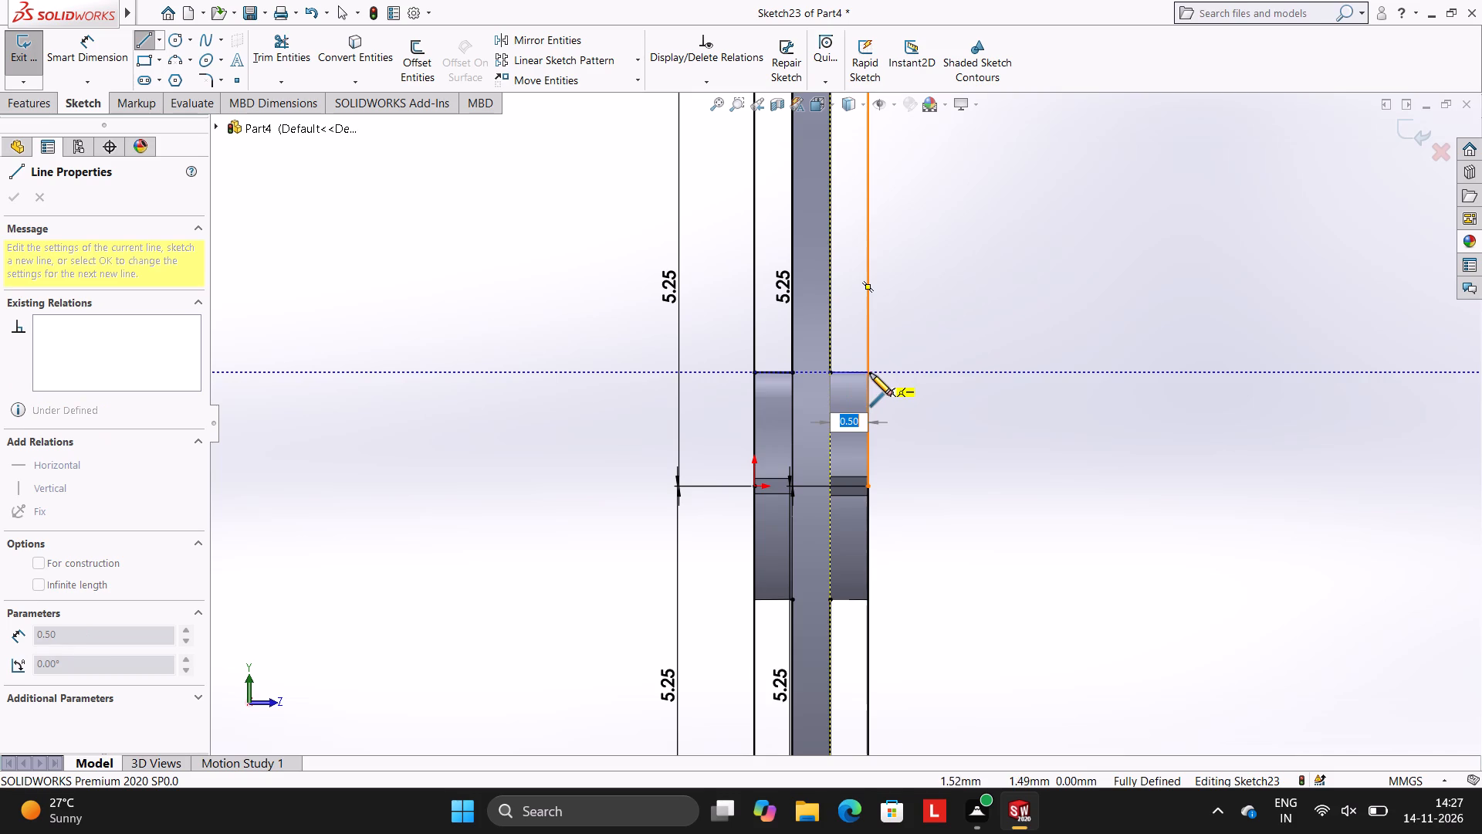
{"action": "left_click", "coordinate": [870, 373]}
{"action": "key", "text": "Escape"}
{"action": "key", "text": "Escape"}
{"action": "key", "text": "Escape"}
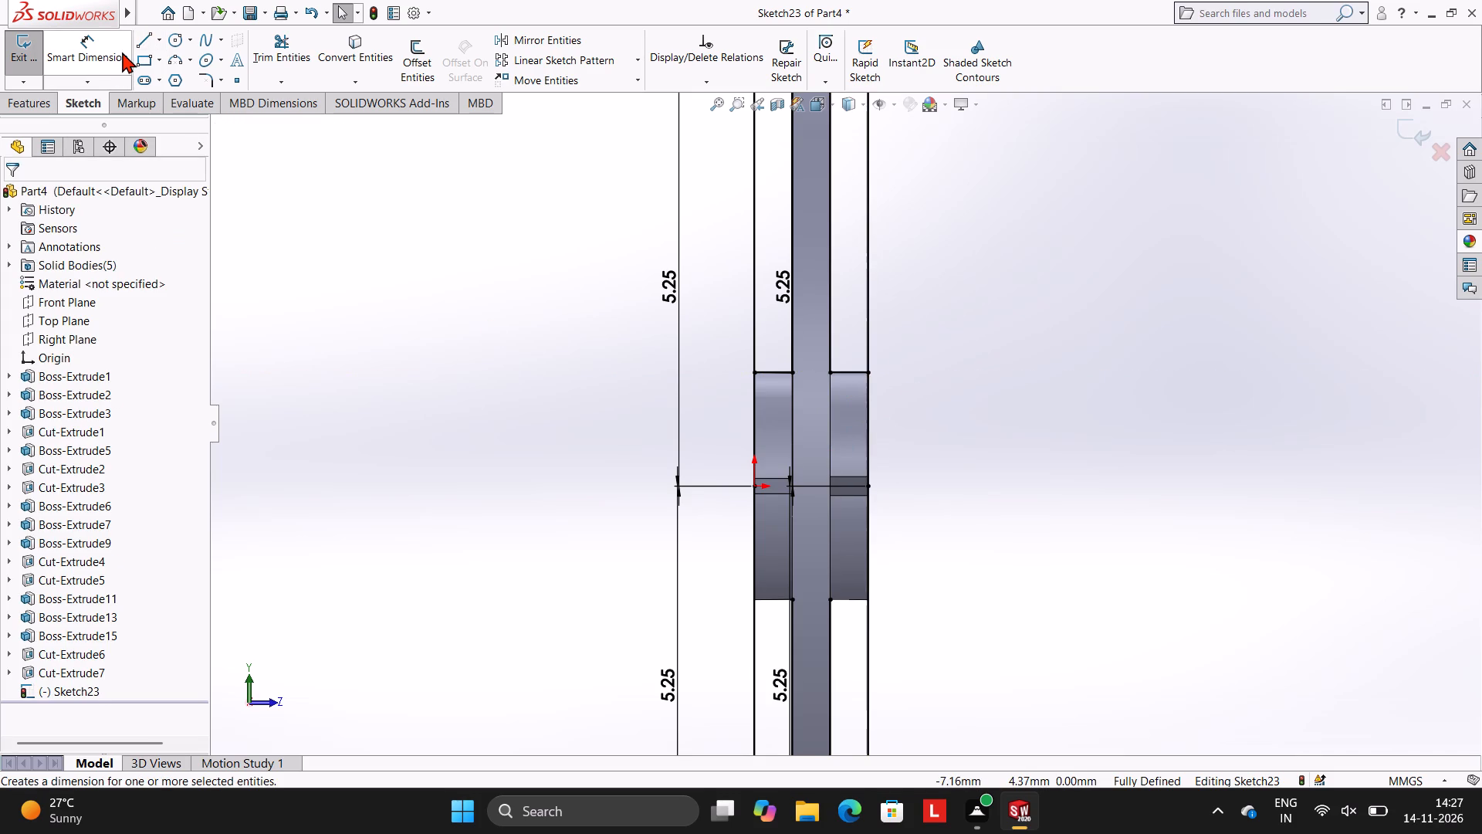
Sketch a 0.50 mm horizontal line along the farther boss's negative-Y edge, from the wheel face to the profile's outer line.
{"action": "scroll", "coordinate": [894, 653], "scroll_direction": "up", "scroll_amount": 4}
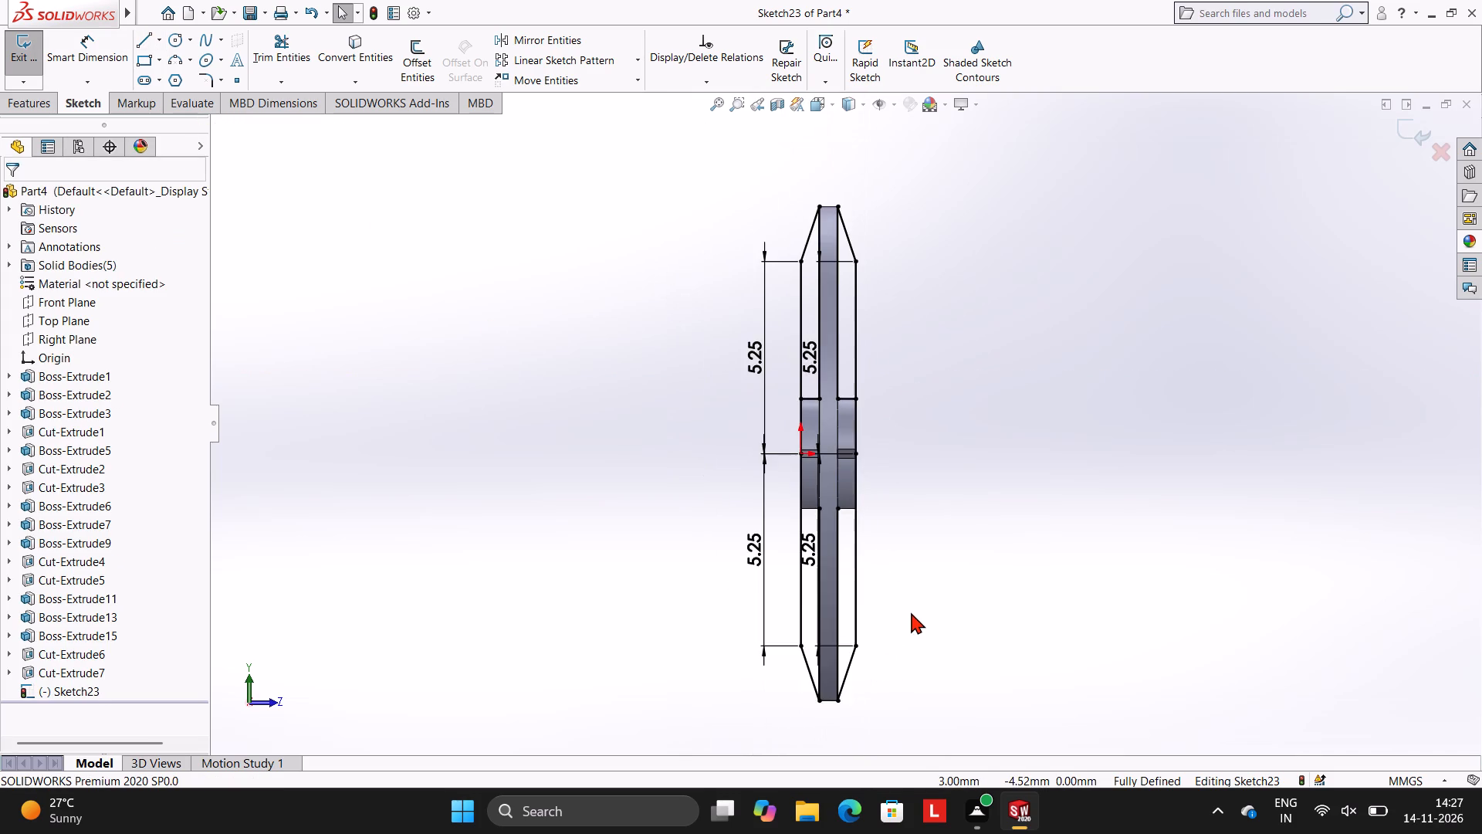
{"action": "scroll", "coordinate": [885, 601], "scroll_direction": "up", "scroll_amount": 1}
{"action": "scroll", "coordinate": [858, 562], "scroll_direction": "down", "scroll_amount": 2}
{"action": "scroll", "coordinate": [750, 459], "scroll_direction": "down", "scroll_amount": 3}
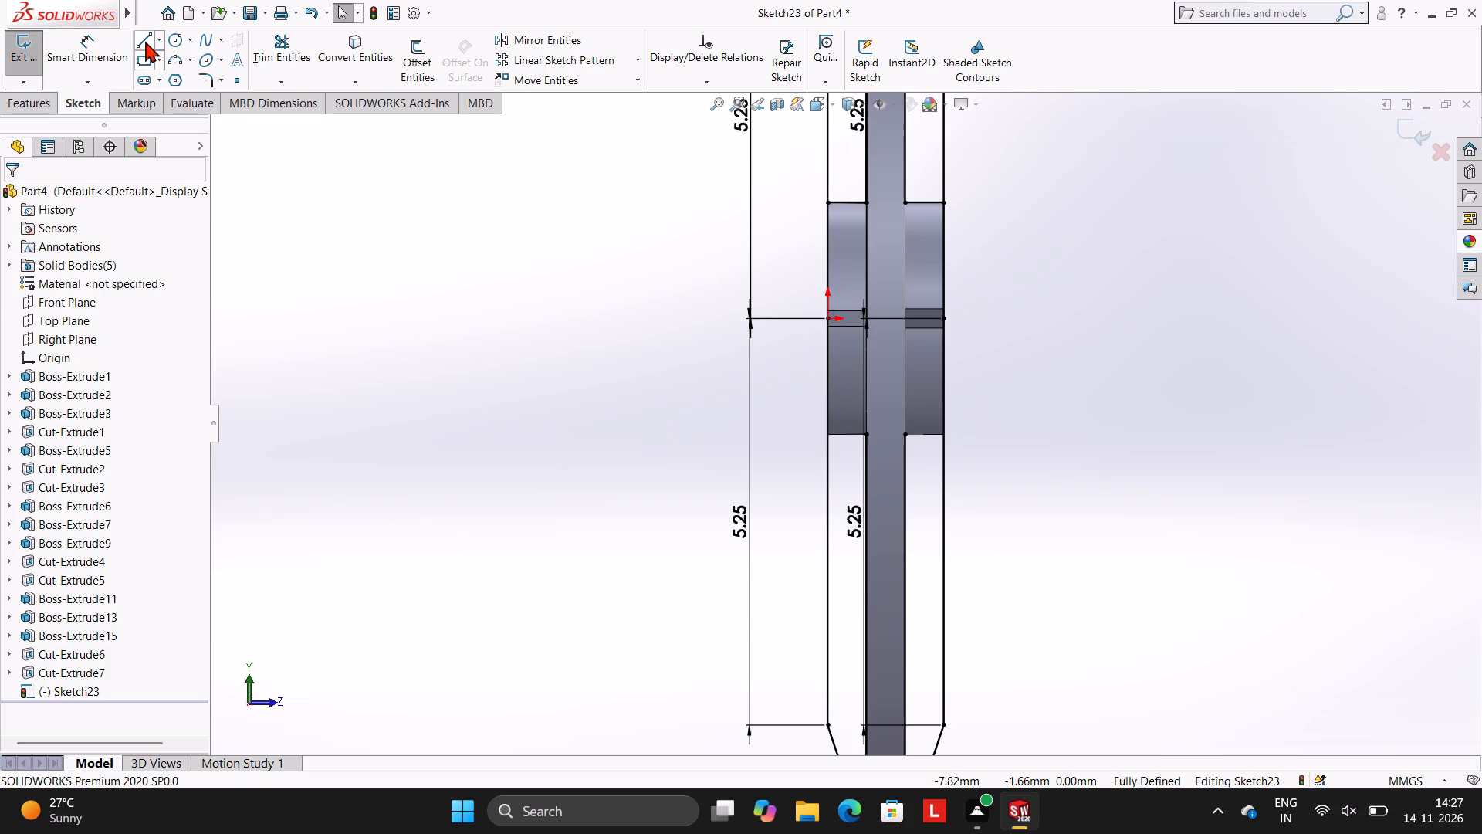
{"action": "left_click", "coordinate": [145, 39]}
{"action": "scroll", "coordinate": [1223, 514], "scroll_direction": "down", "scroll_amount": 4}
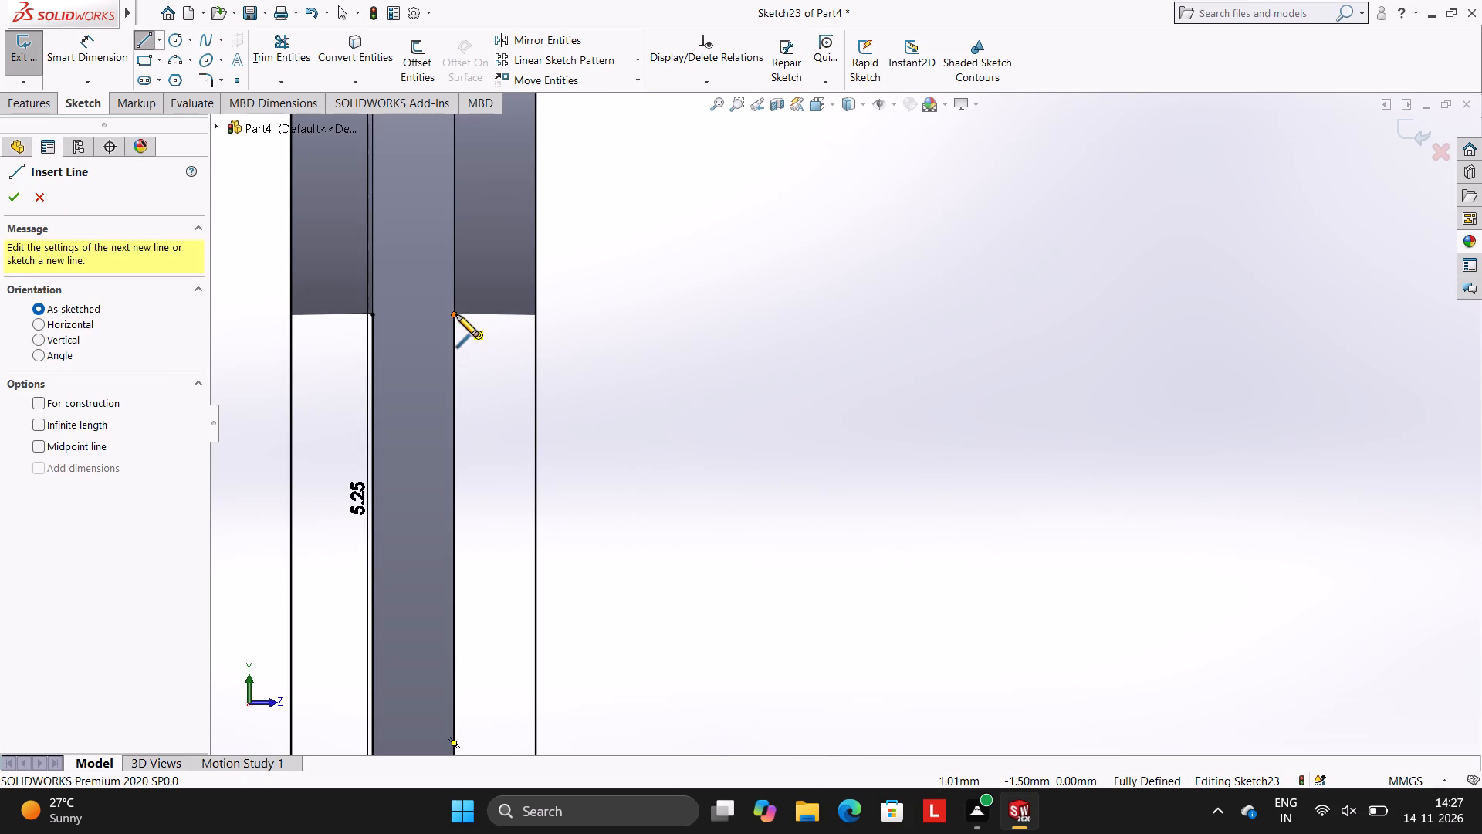
{"action": "left_click", "coordinate": [455, 314]}
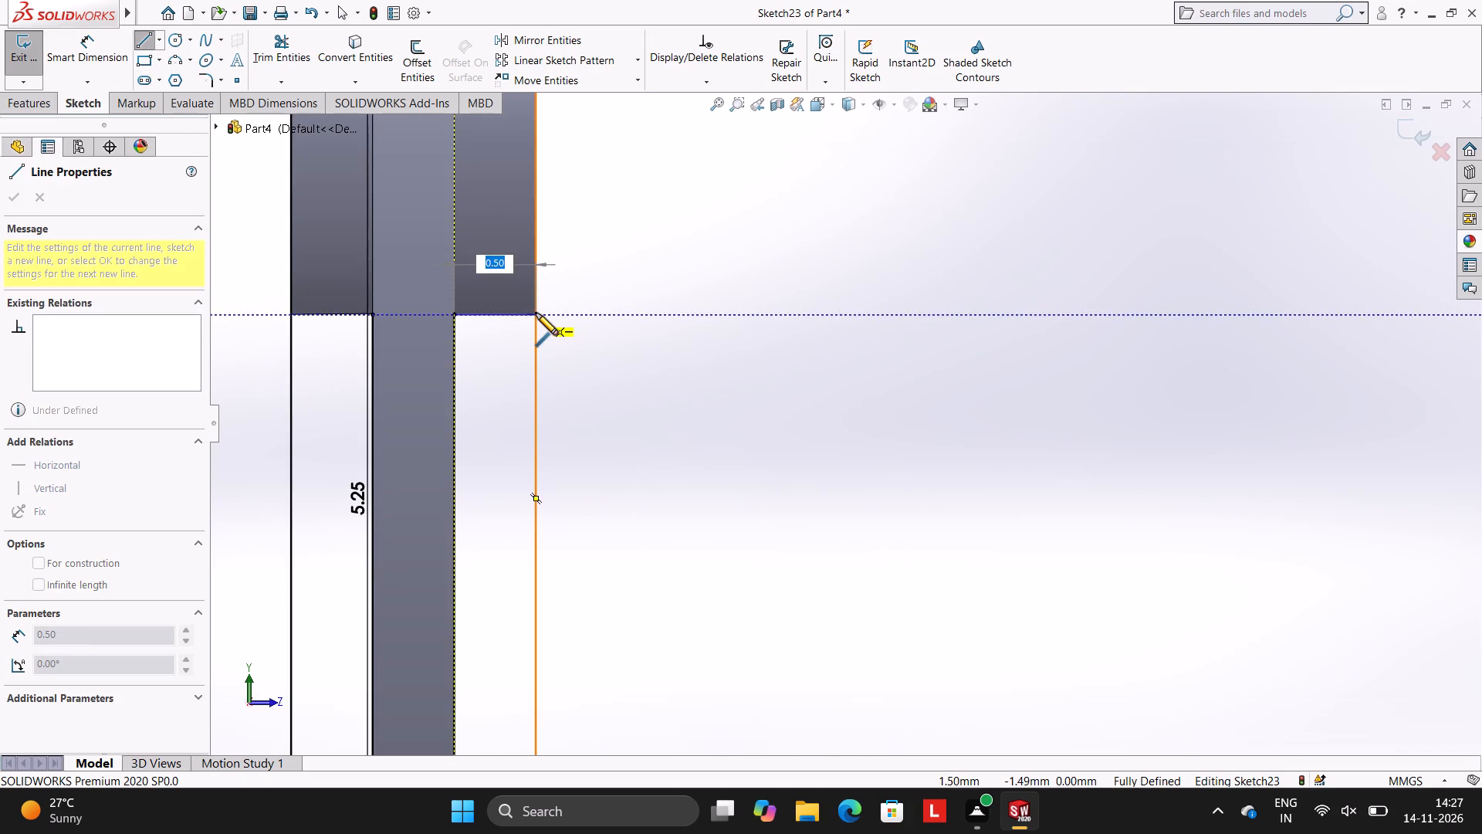
{"action": "left_click", "coordinate": [536, 314]}
{"action": "key", "text": "Escape"}
{"action": "key", "text": "Escape"}
{"action": "key", "text": "Escape"}
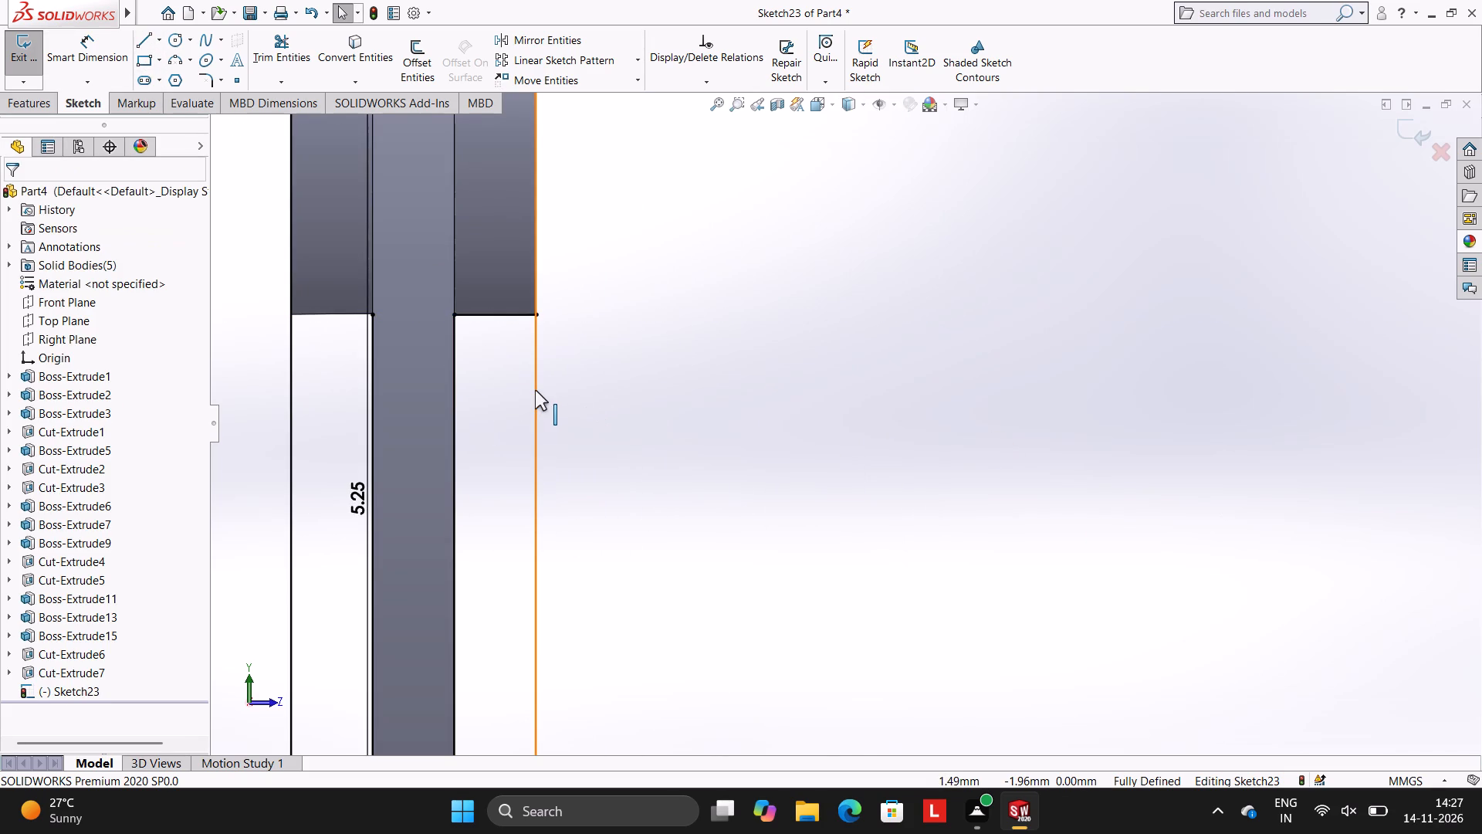
Sketch a 0.50 mm horizontal line along the origin-side boss's negative-Y edge, from the wheel face to the profile's outer line.
{"action": "scroll", "coordinate": [547, 378], "scroll_direction": "up", "scroll_amount": 3}
{"action": "scroll", "coordinate": [577, 317], "scroll_direction": "down", "scroll_amount": 2}
{"action": "scroll", "coordinate": [645, 378], "scroll_direction": "down", "scroll_amount": 2}
{"action": "left_click", "coordinate": [137, 32]}
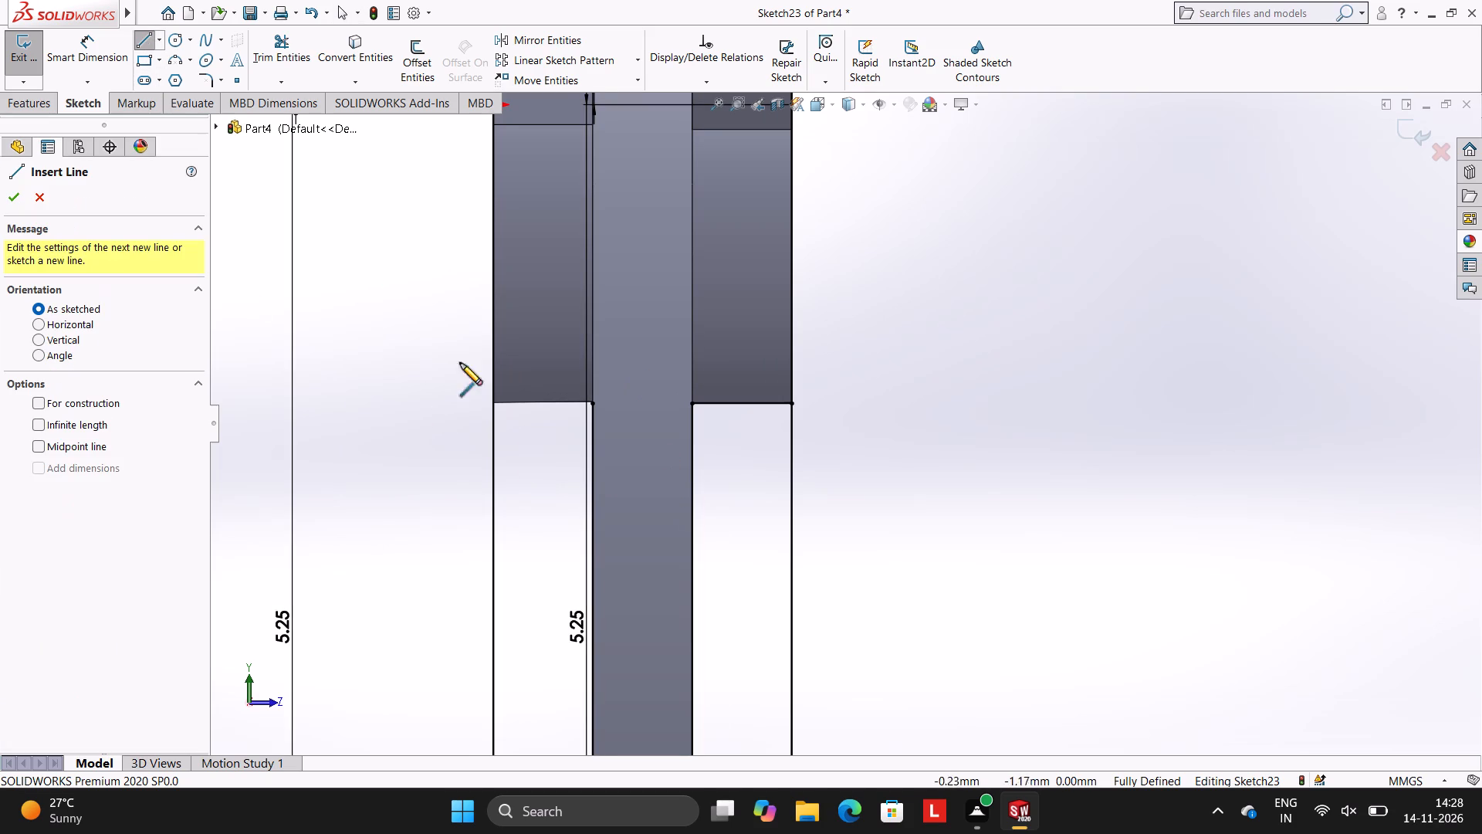
{"action": "left_click", "coordinate": [590, 402]}
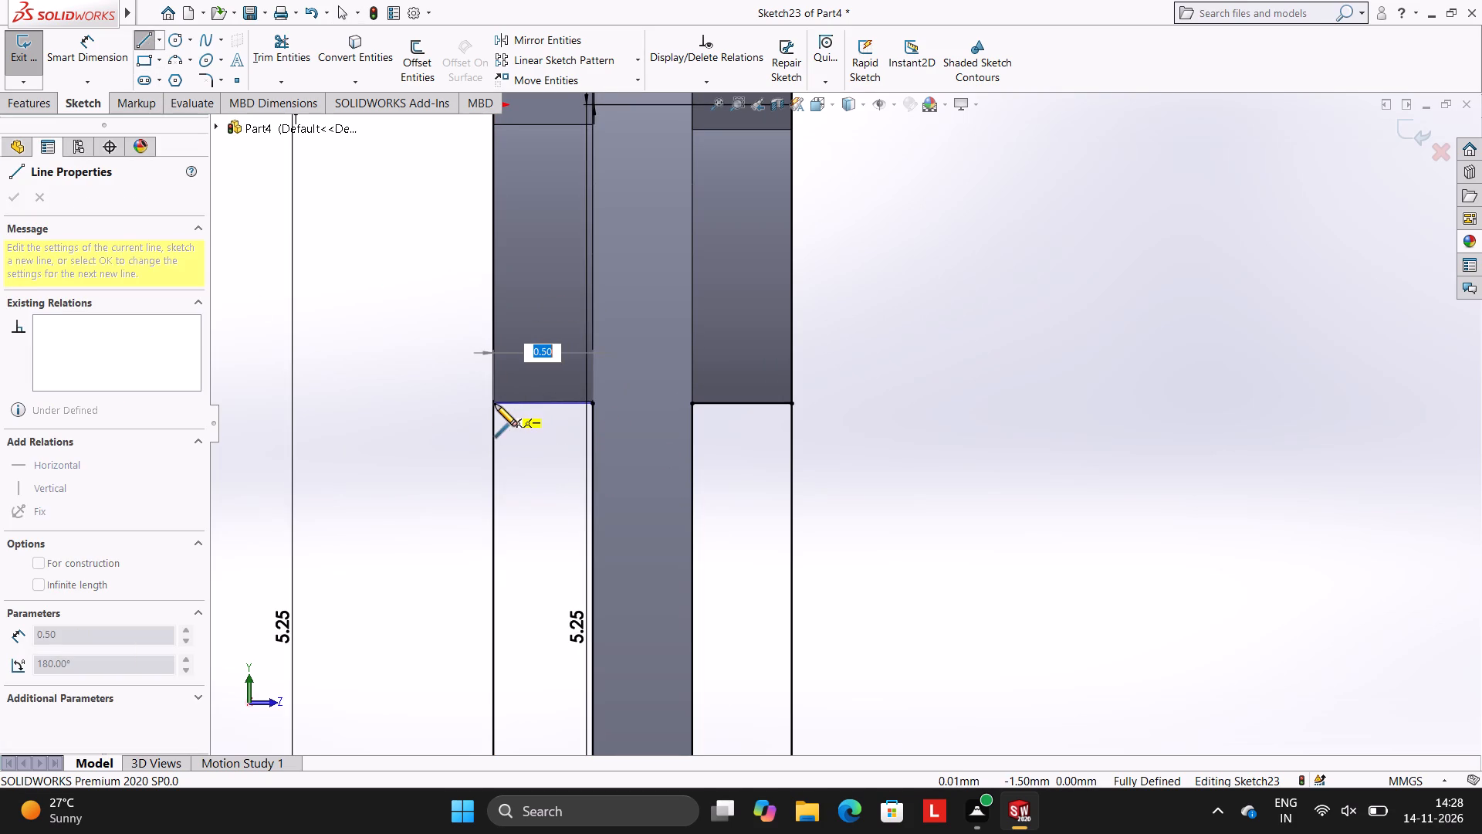
{"action": "left_click", "coordinate": [491, 404]}
{"action": "key", "text": "Escape"}
{"action": "key", "text": "Escape"}
Trim away the rib profile's line segments that span both bosses, deleting the dimensions attached to them.
{"action": "scroll", "coordinate": [800, 344], "scroll_direction": "up", "scroll_amount": 2}
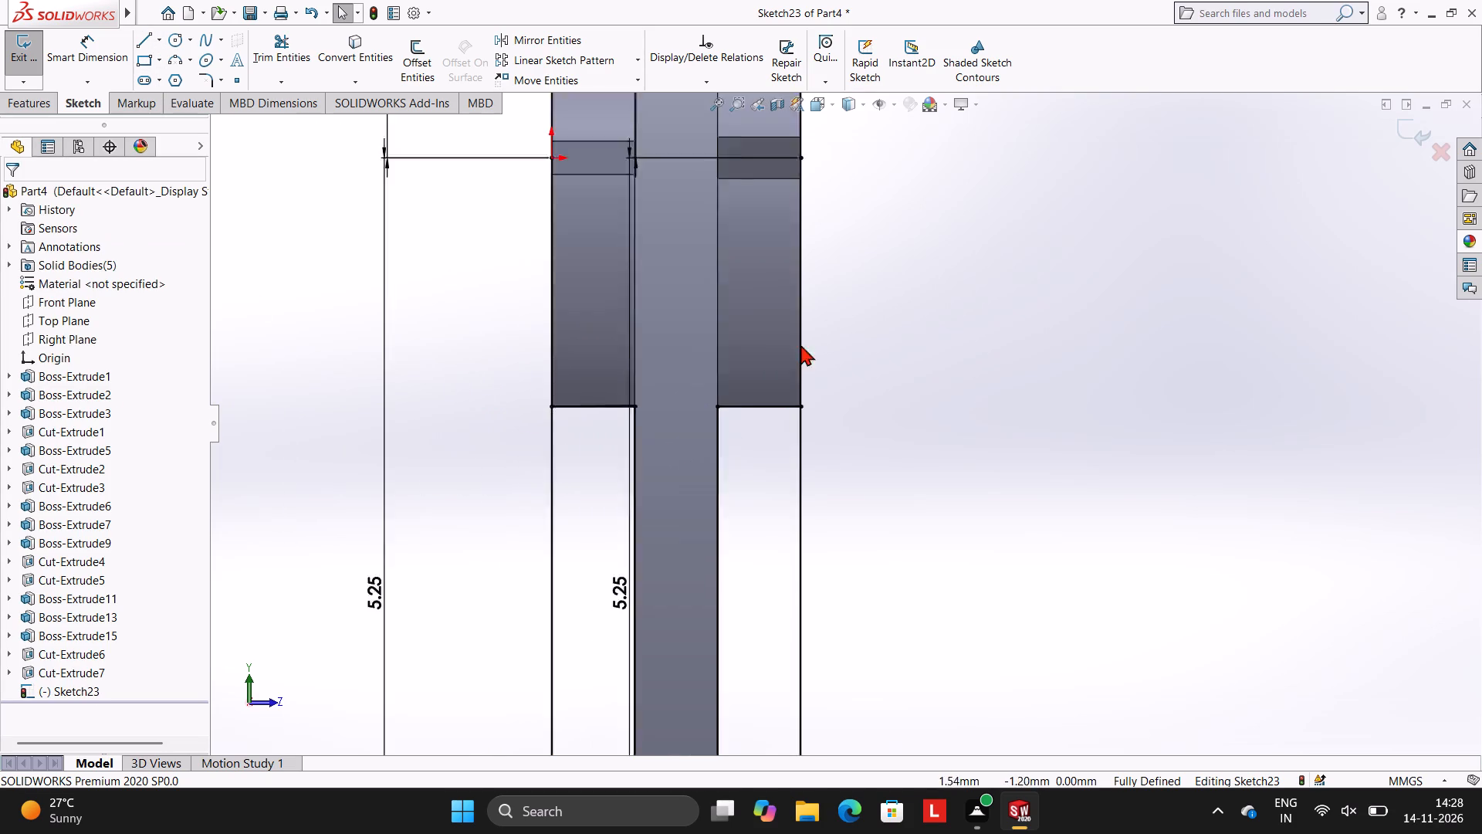
{"action": "scroll", "coordinate": [800, 344], "scroll_direction": "up", "scroll_amount": 4}
{"action": "scroll", "coordinate": [900, 295], "scroll_direction": "down", "scroll_amount": 2}
{"action": "left_click", "coordinate": [280, 51]}
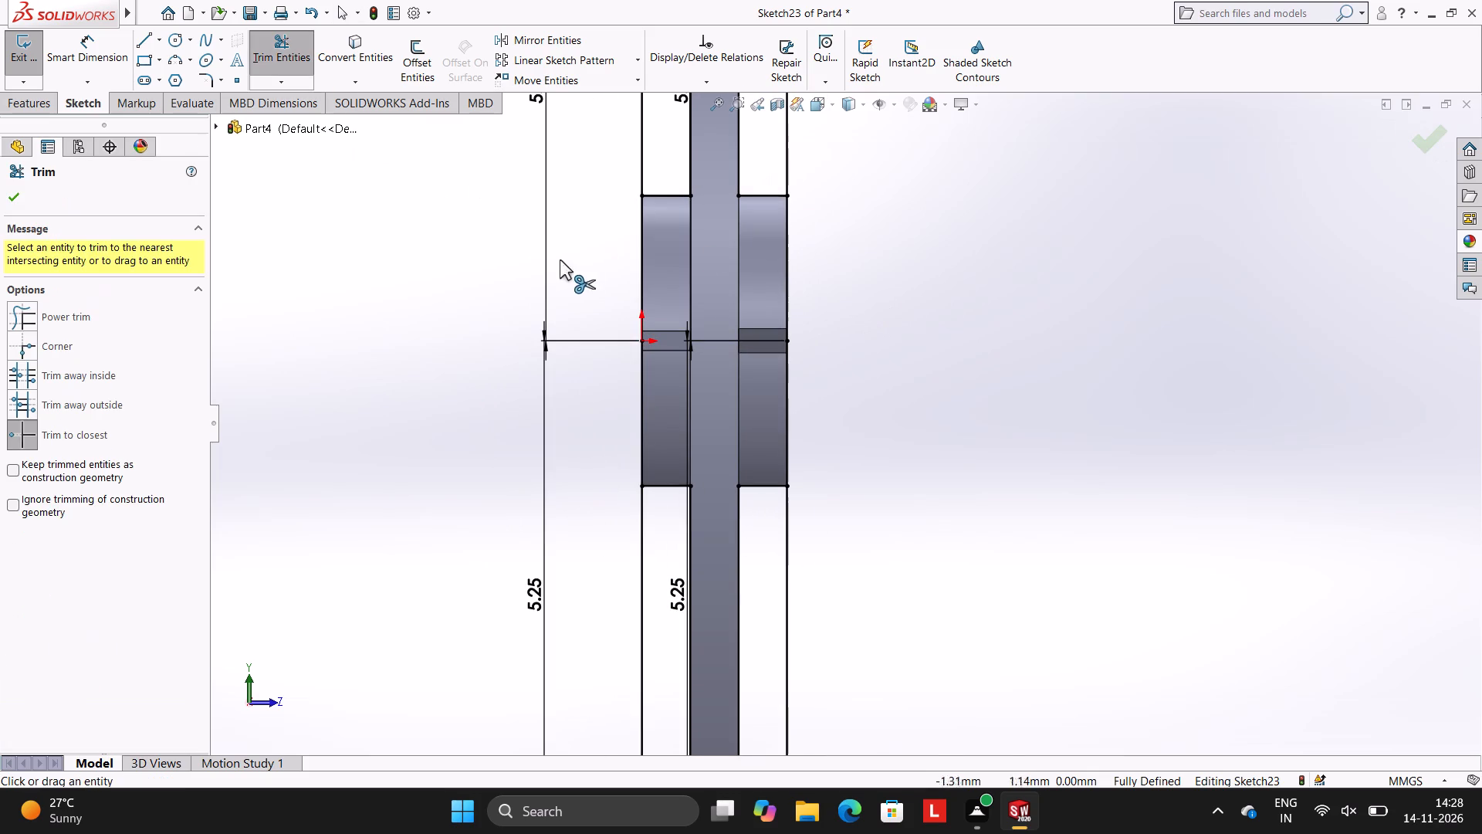
{"action": "left_click", "coordinate": [638, 256]}
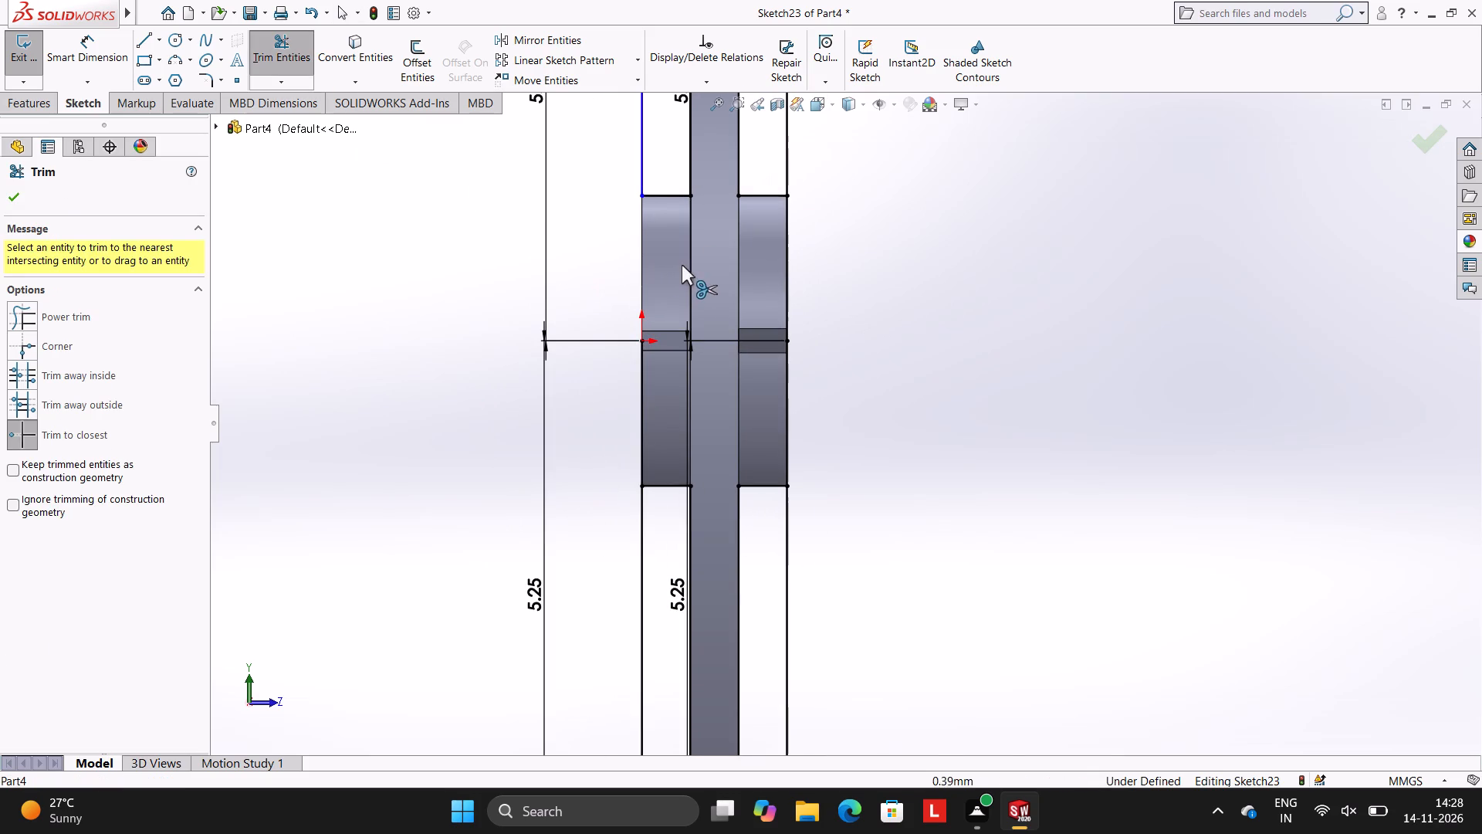
{"action": "left_click", "coordinate": [690, 269]}
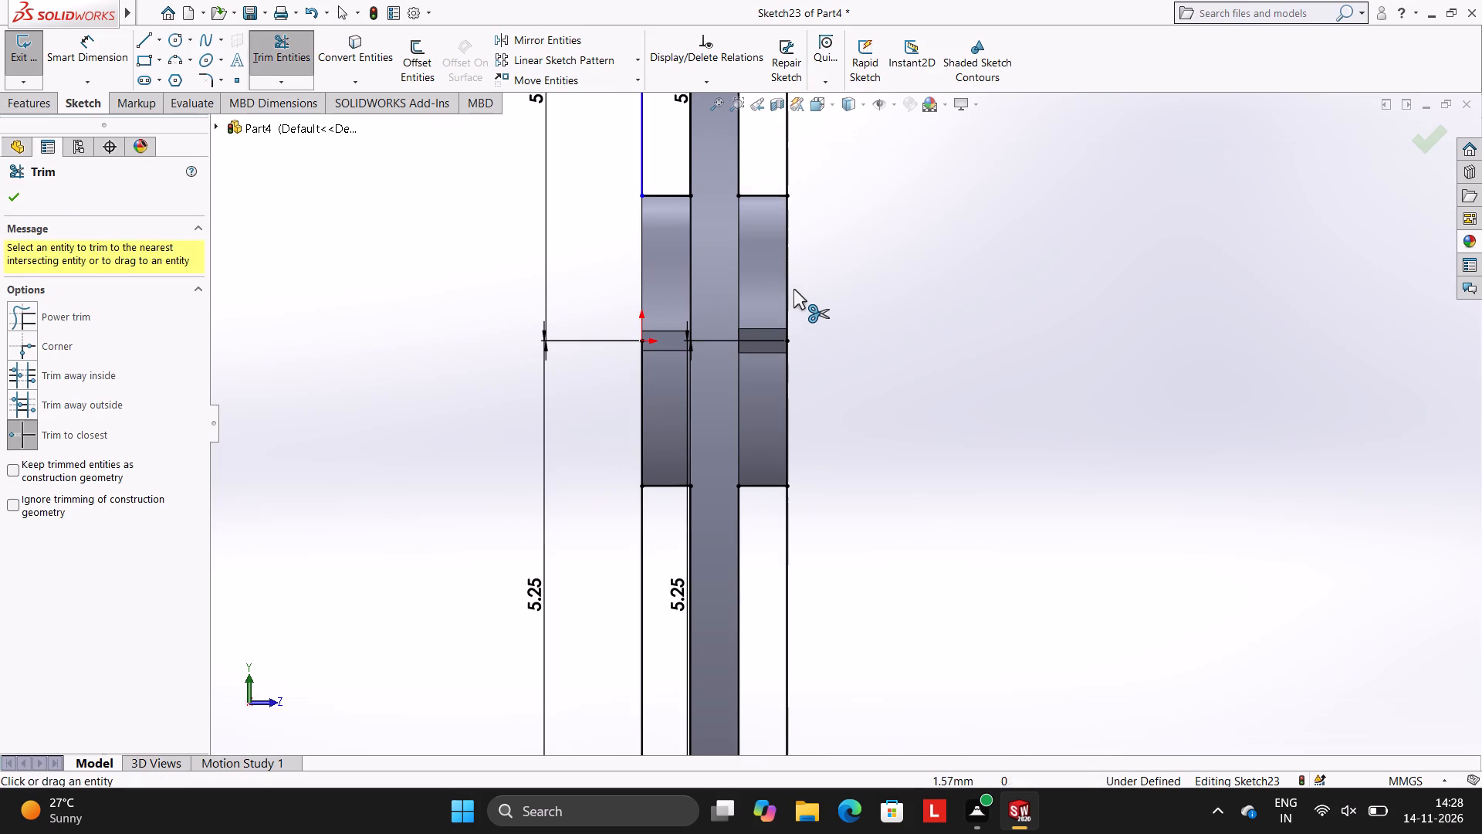
{"action": "left_click", "coordinate": [784, 286]}
{"action": "left_click", "coordinate": [784, 381]}
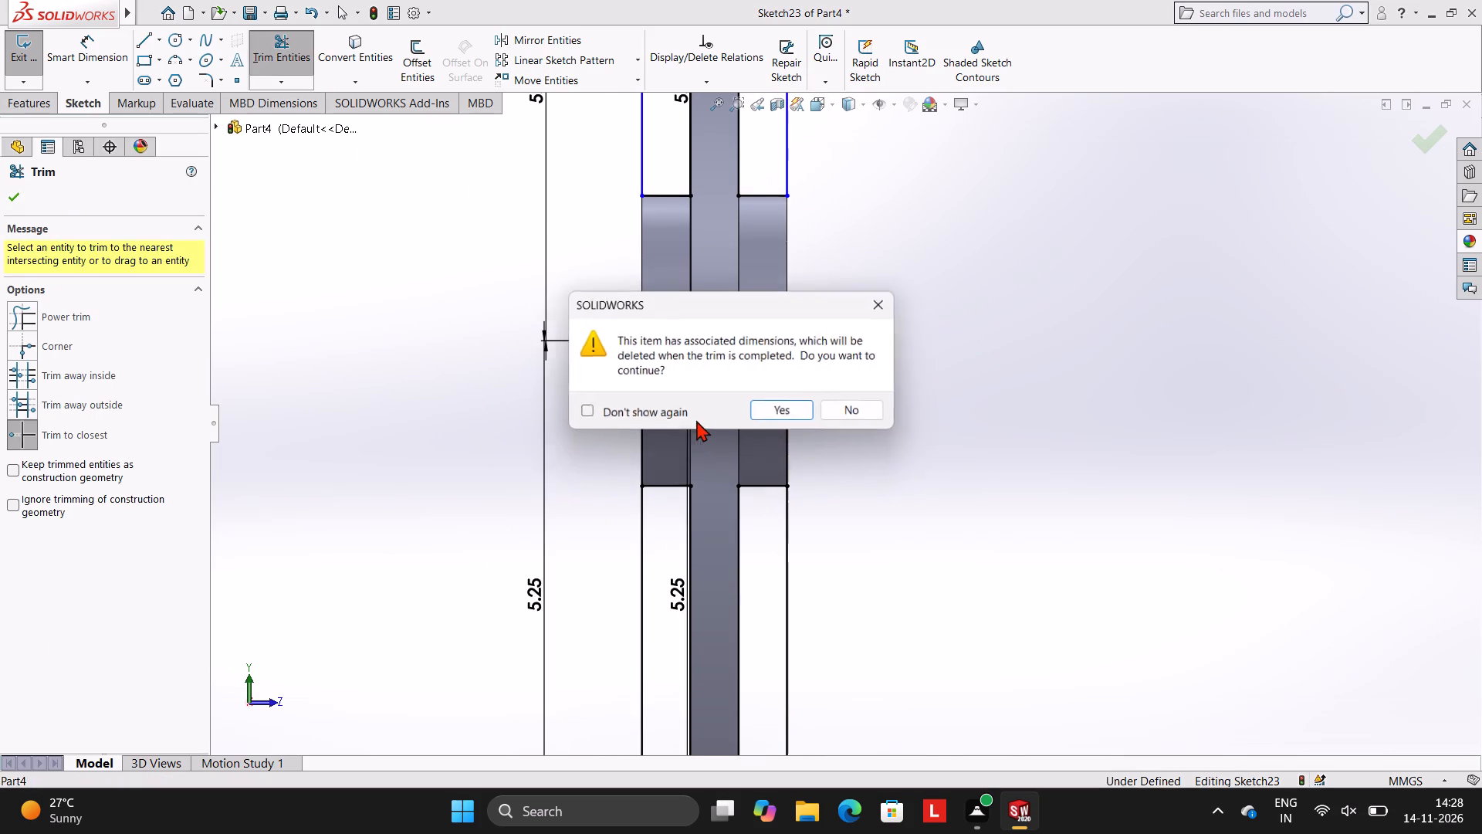
{"action": "left_click", "coordinate": [809, 412]}
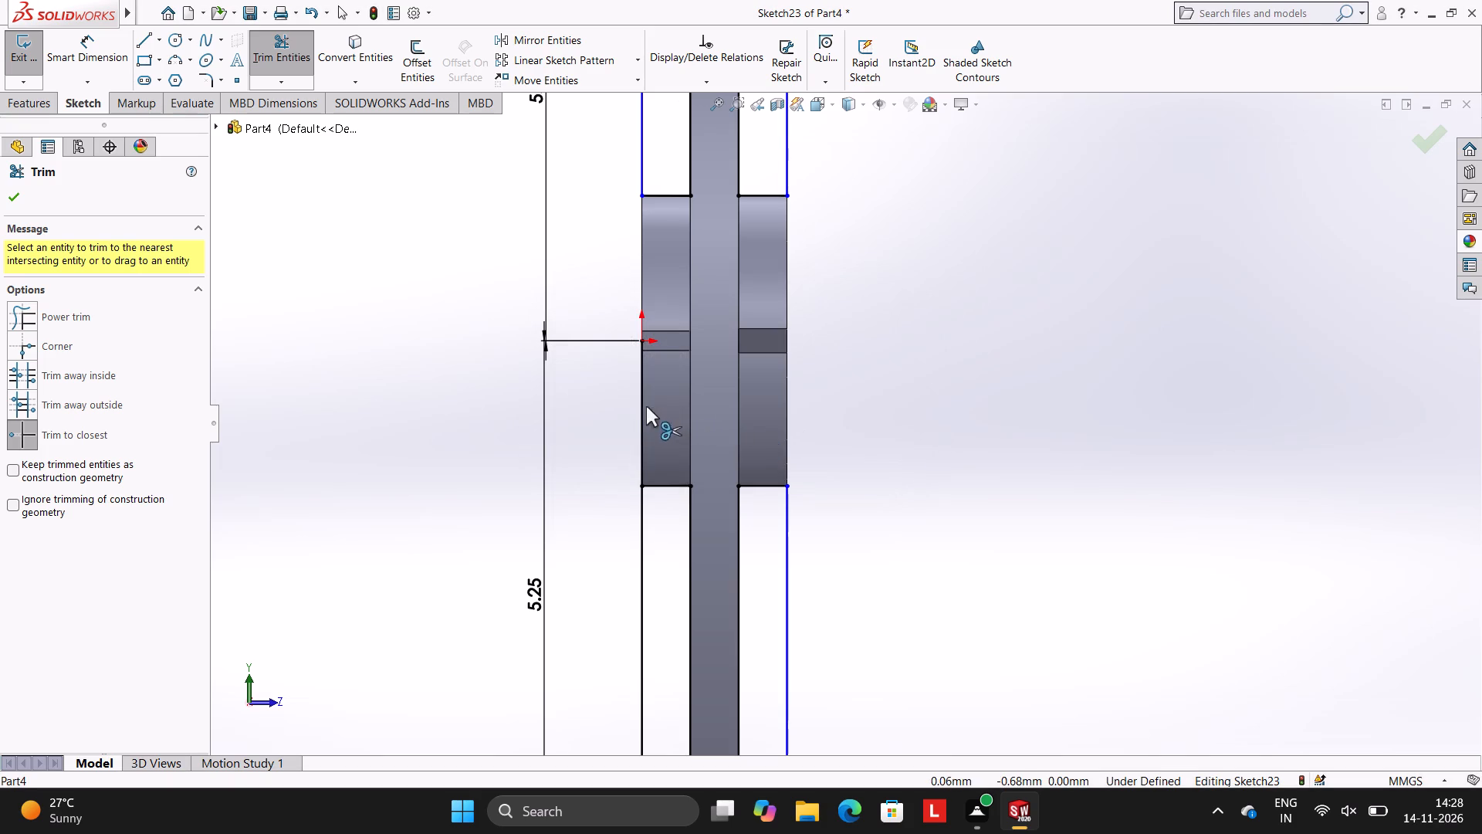
{"action": "left_click", "coordinate": [641, 405]}
{"action": "left_click", "coordinate": [802, 415]}
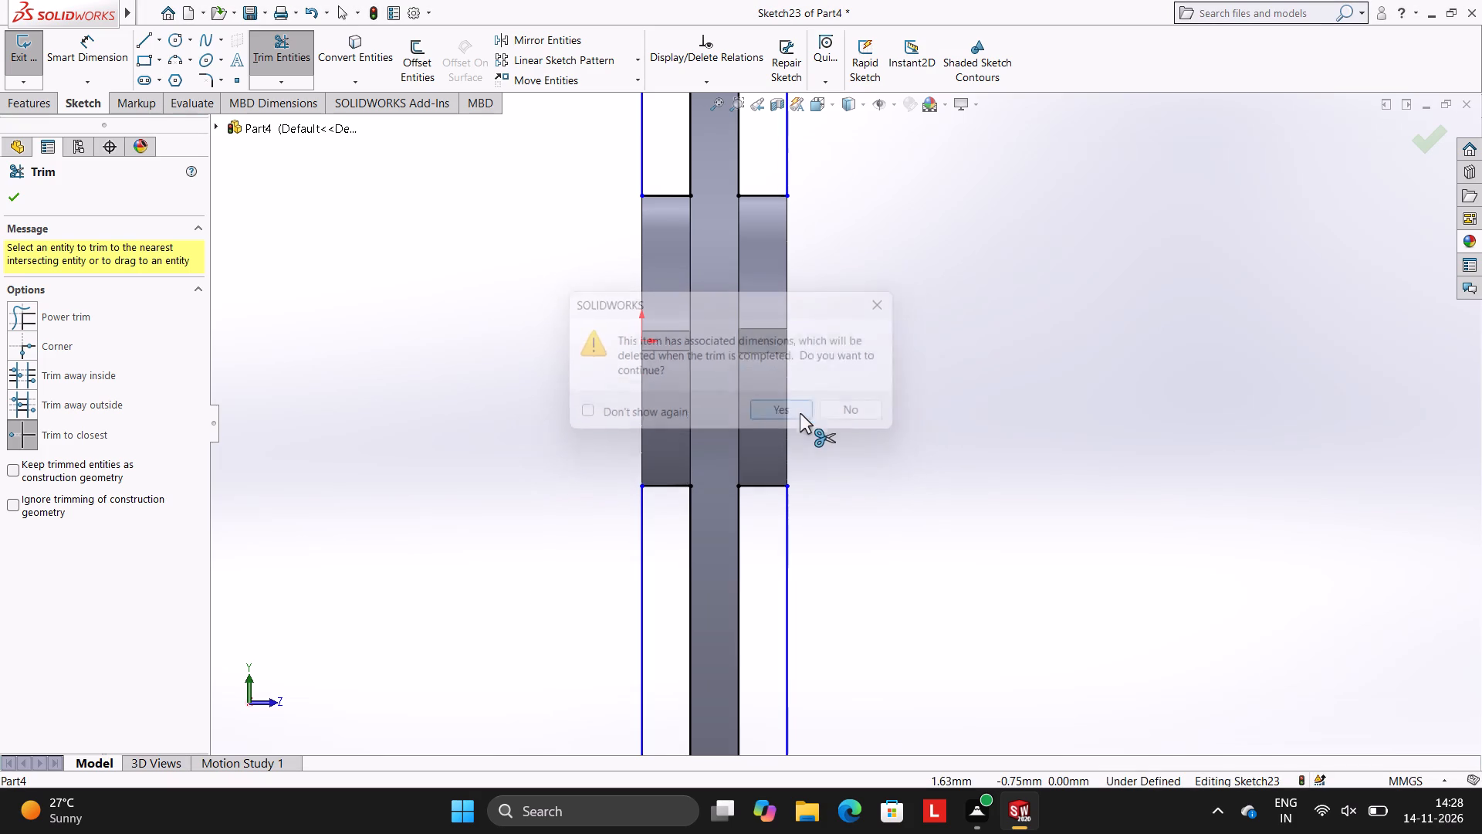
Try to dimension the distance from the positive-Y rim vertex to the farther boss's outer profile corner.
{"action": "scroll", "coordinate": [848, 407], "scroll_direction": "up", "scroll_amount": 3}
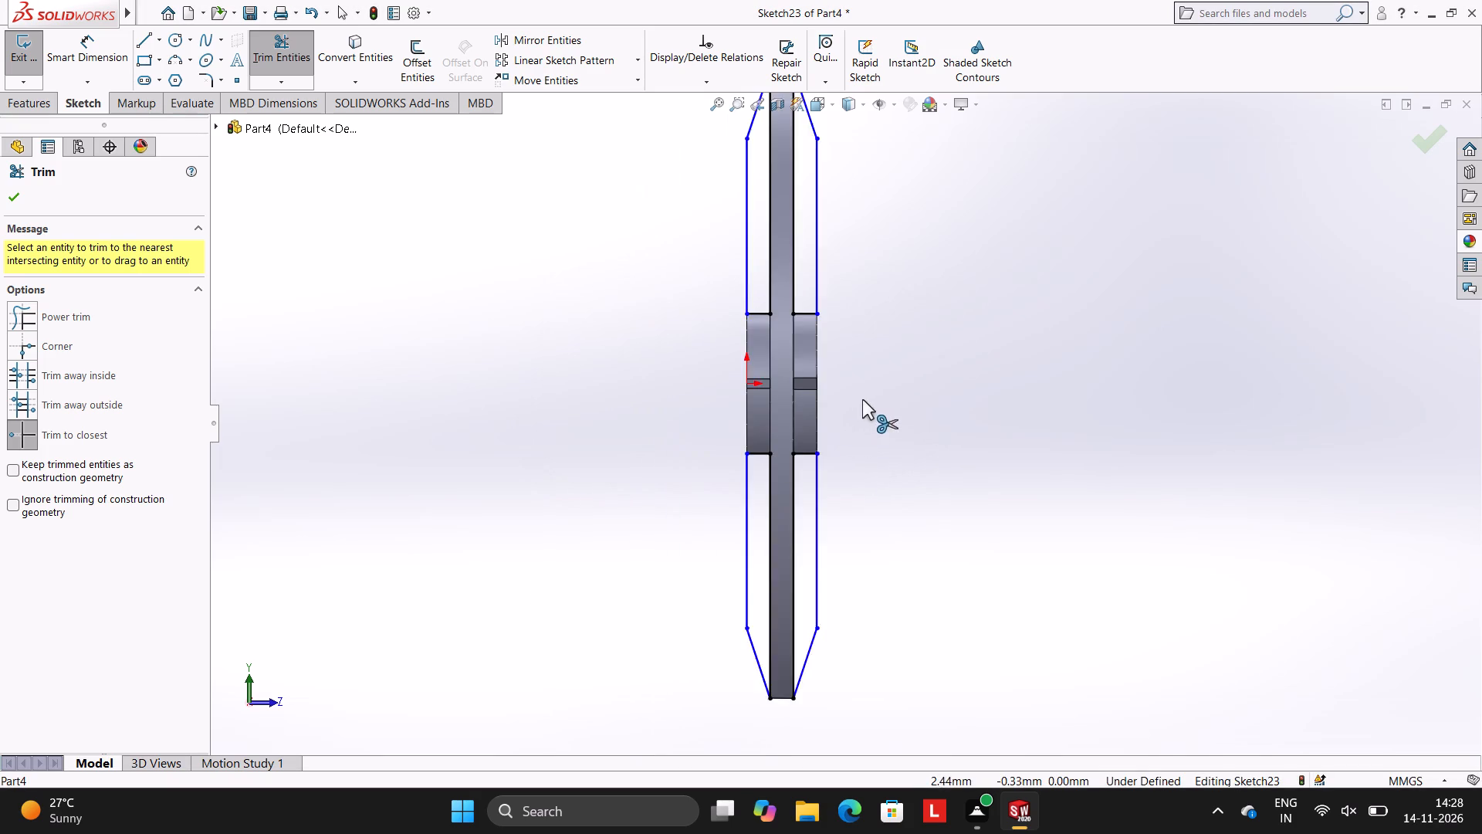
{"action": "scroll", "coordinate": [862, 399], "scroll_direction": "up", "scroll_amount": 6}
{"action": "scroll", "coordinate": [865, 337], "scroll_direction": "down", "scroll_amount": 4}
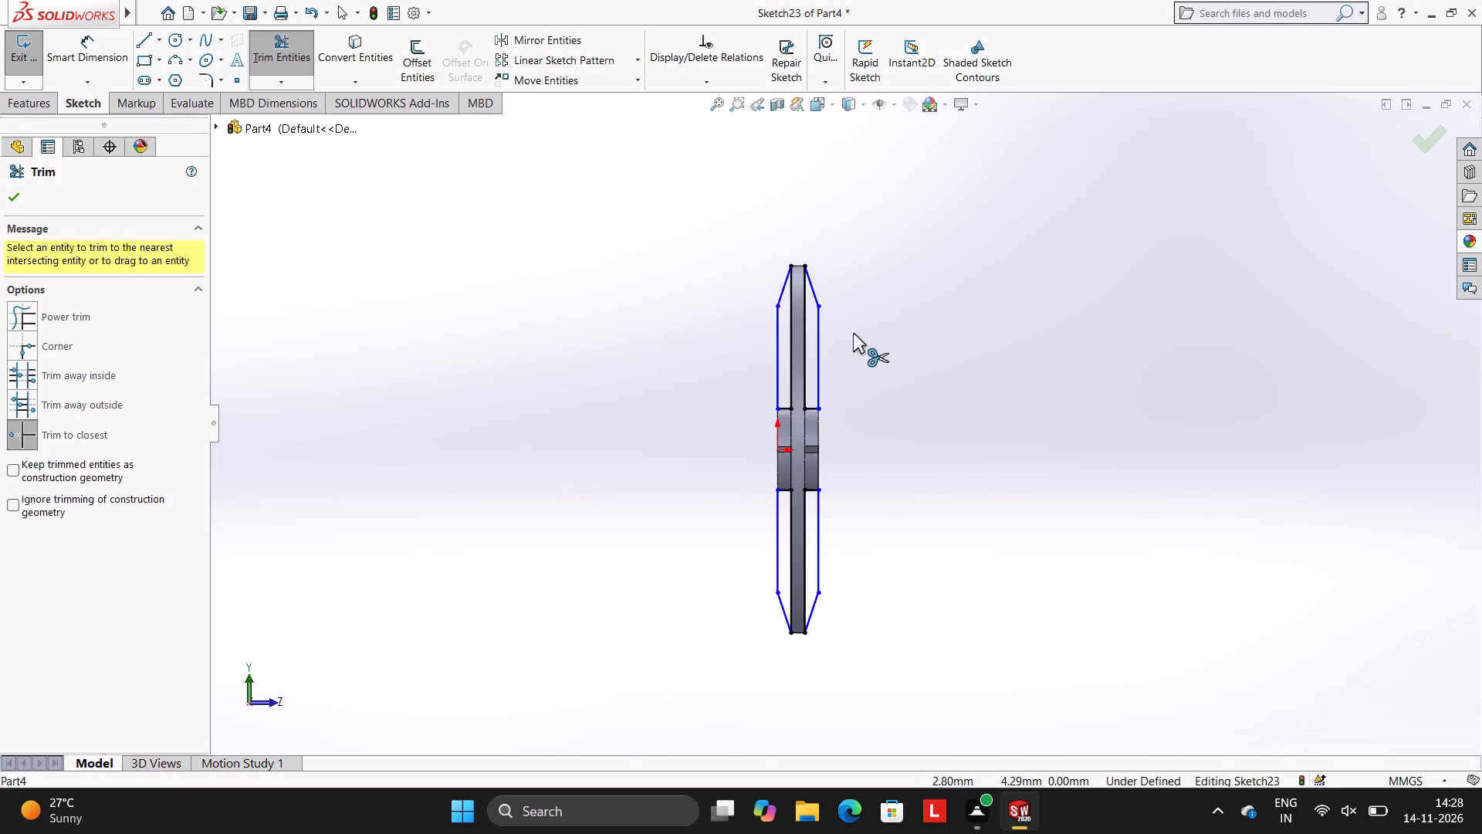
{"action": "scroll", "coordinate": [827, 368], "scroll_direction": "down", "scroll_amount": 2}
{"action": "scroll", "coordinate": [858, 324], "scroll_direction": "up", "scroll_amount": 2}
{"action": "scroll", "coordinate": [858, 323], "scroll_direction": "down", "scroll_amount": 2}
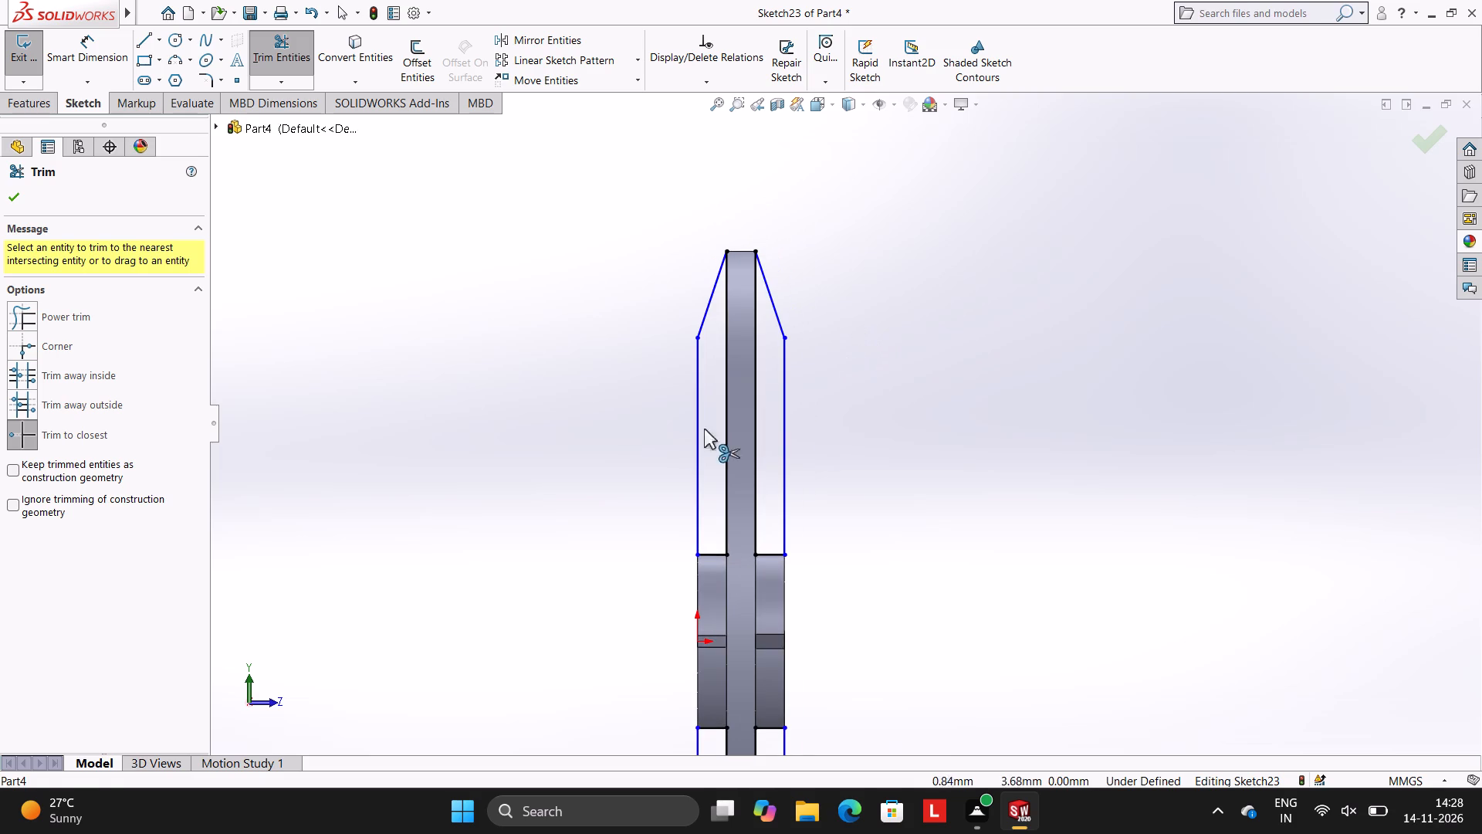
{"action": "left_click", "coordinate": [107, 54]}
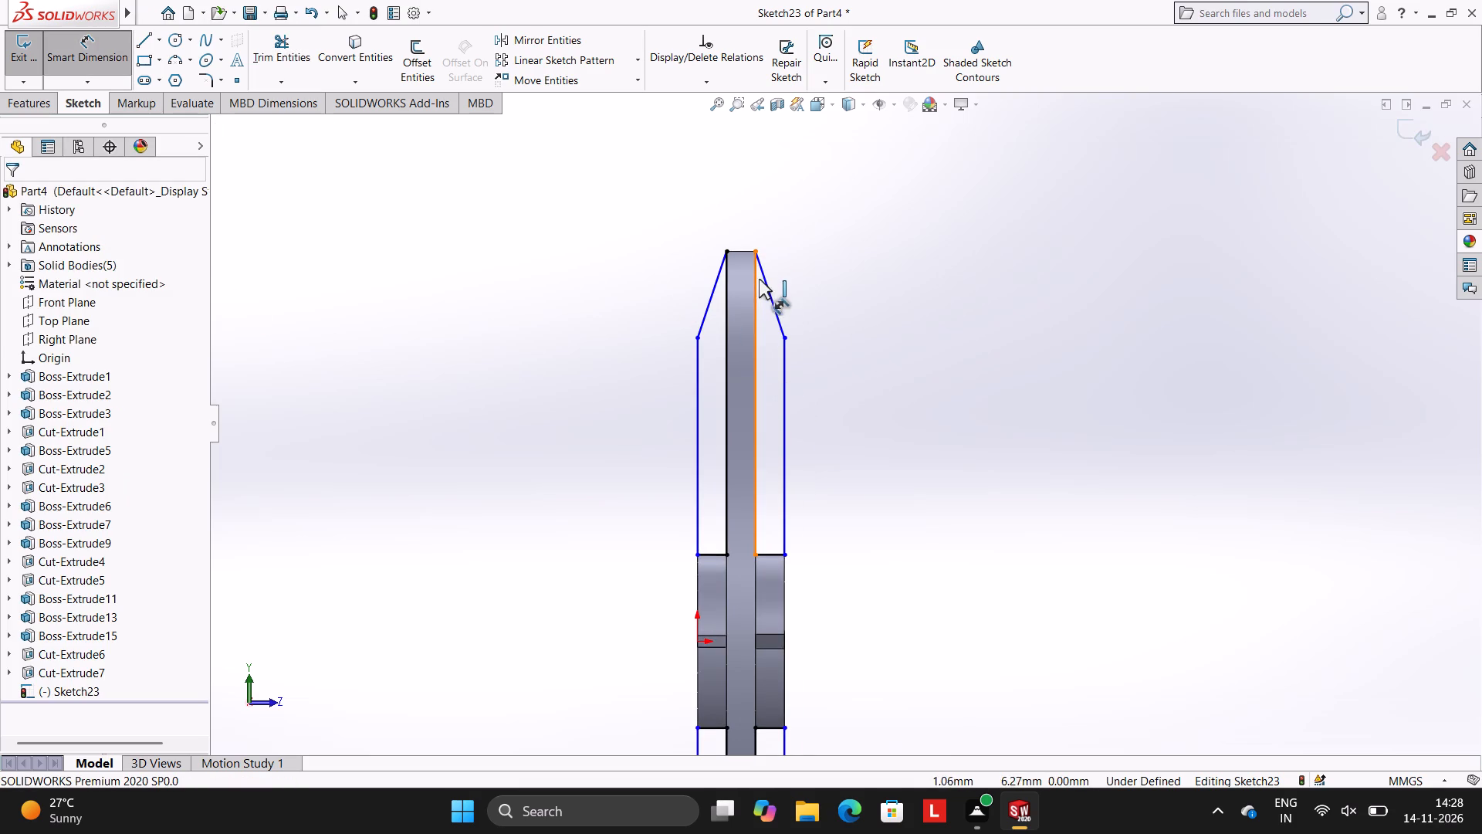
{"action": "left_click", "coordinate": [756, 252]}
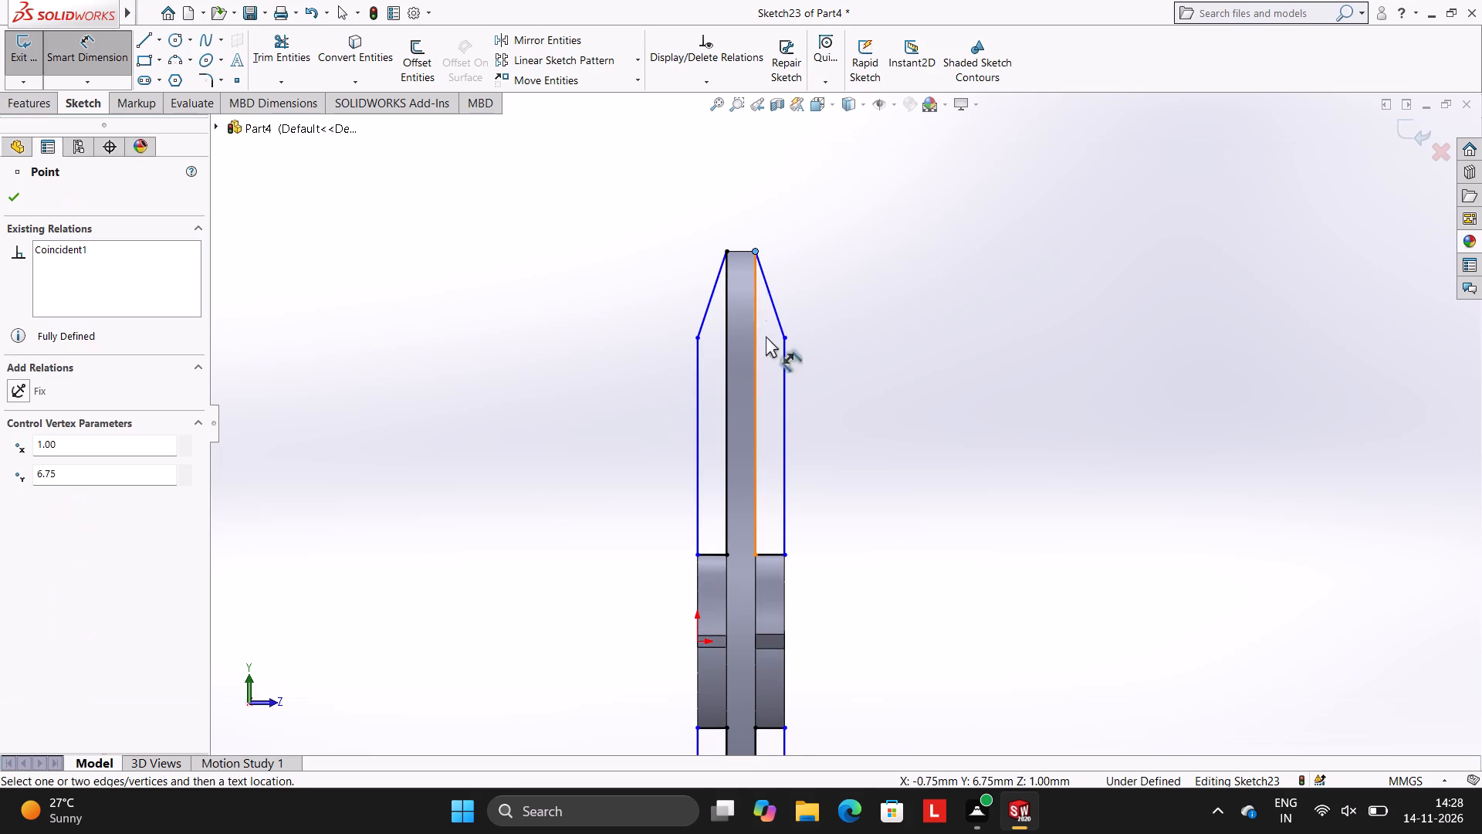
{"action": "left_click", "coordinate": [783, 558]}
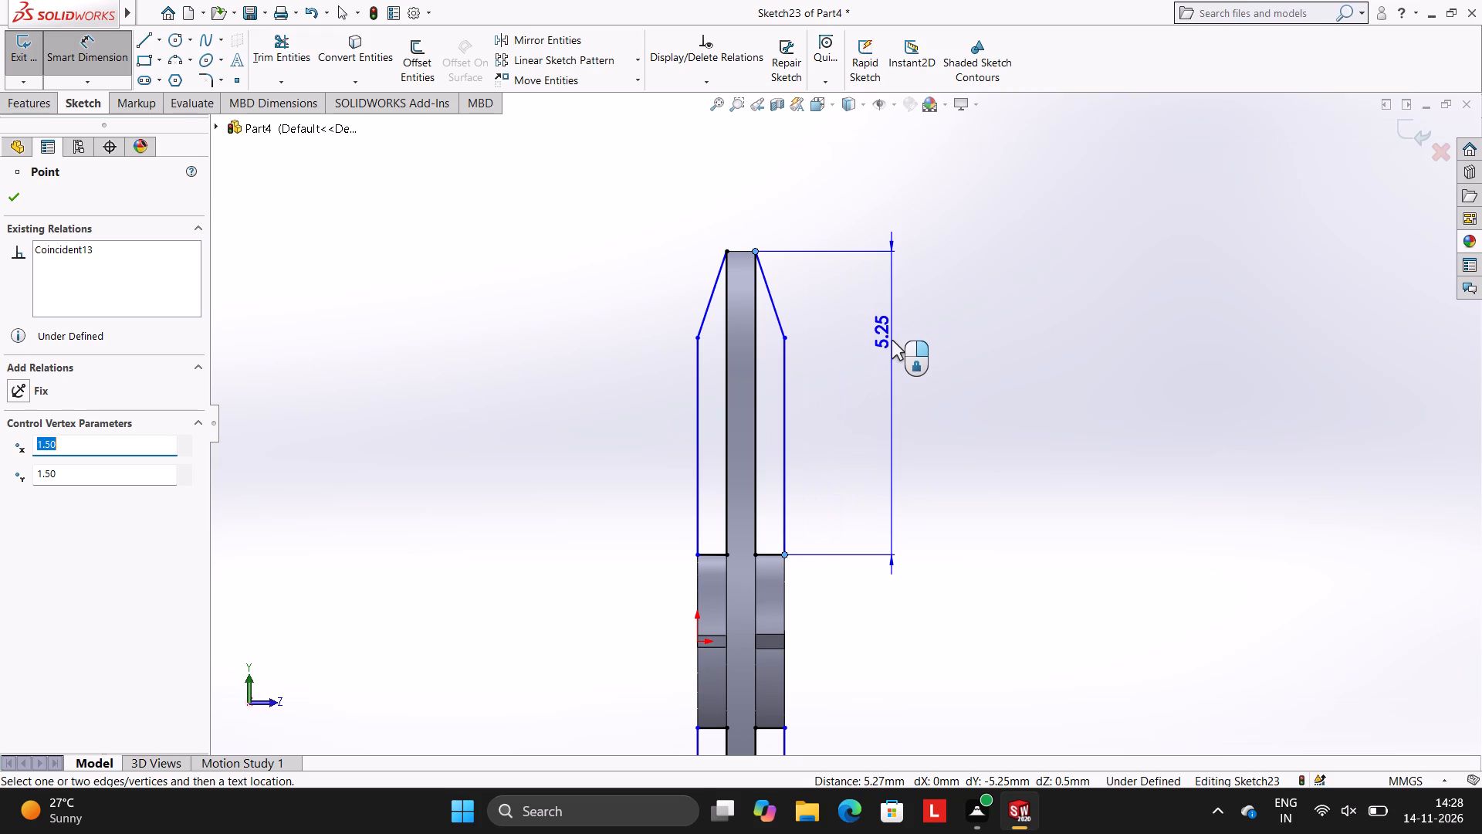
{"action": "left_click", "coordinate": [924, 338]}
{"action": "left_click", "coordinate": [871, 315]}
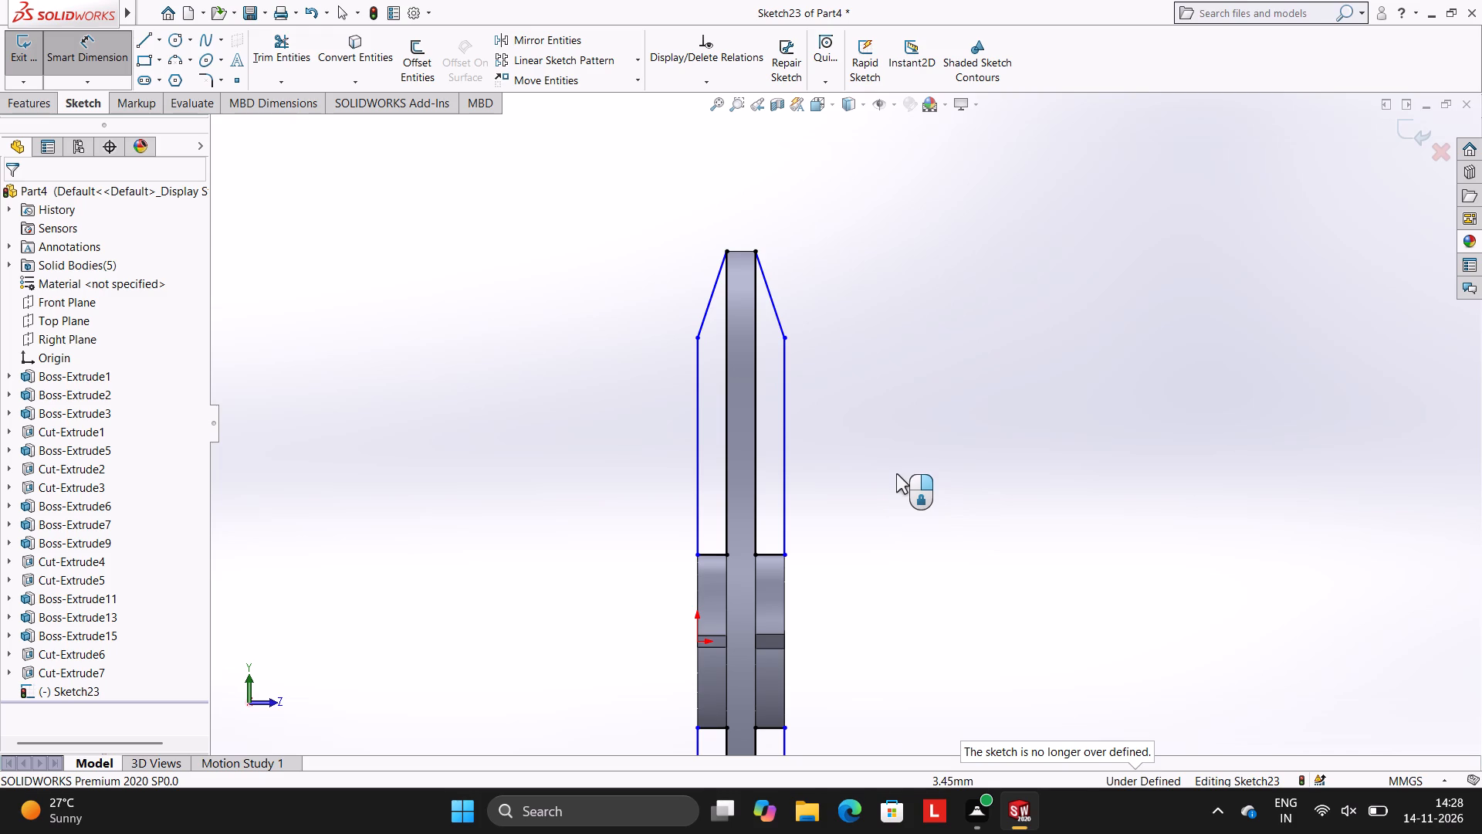
Add 0.50 mm width dimensions between the wheel-face line and outer line of both positive-Y profiles.
{"action": "left_click", "coordinate": [755, 466]}
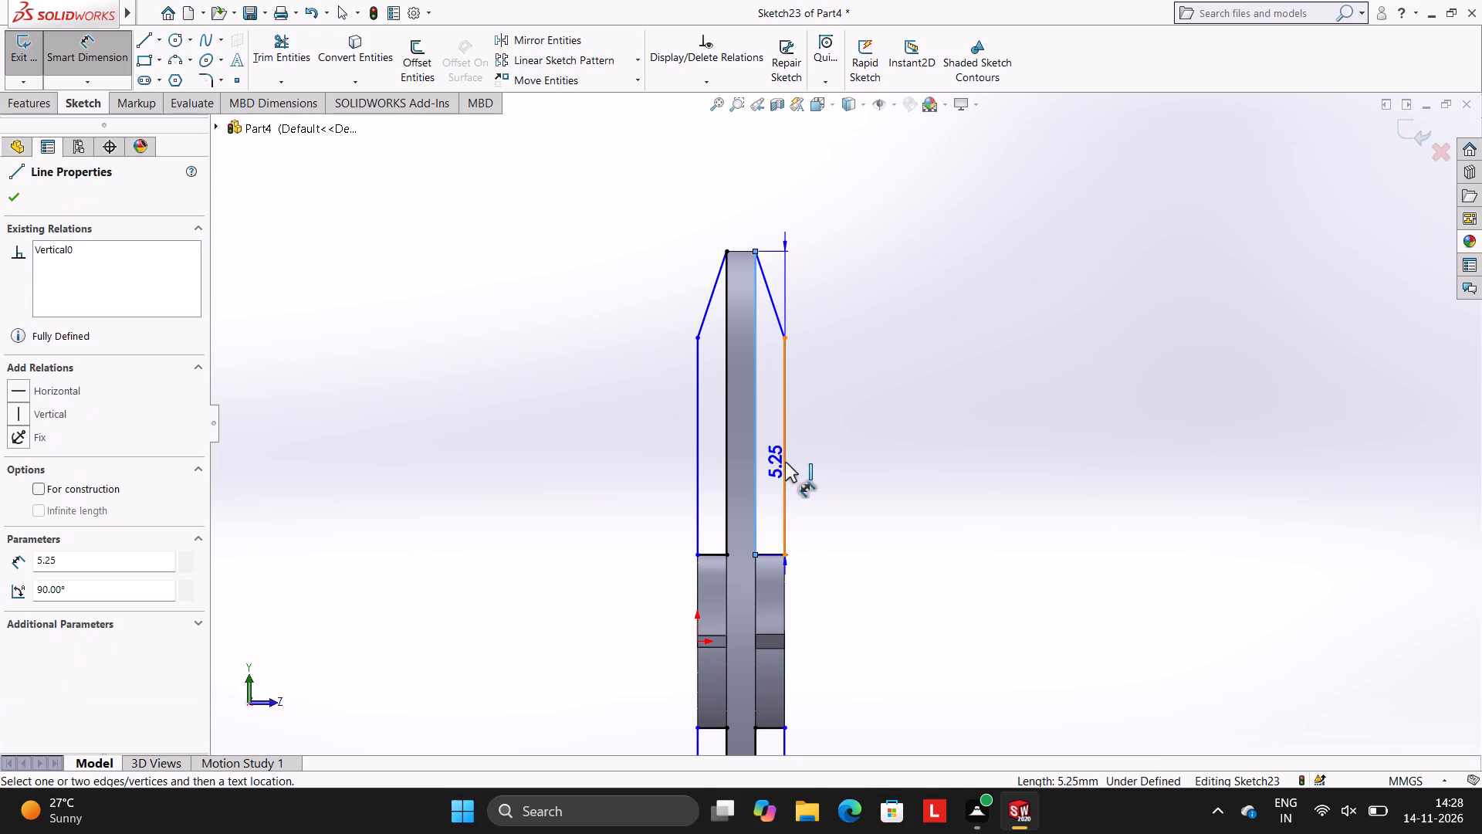
{"action": "left_click", "coordinate": [784, 462]}
{"action": "left_click", "coordinate": [763, 215]}
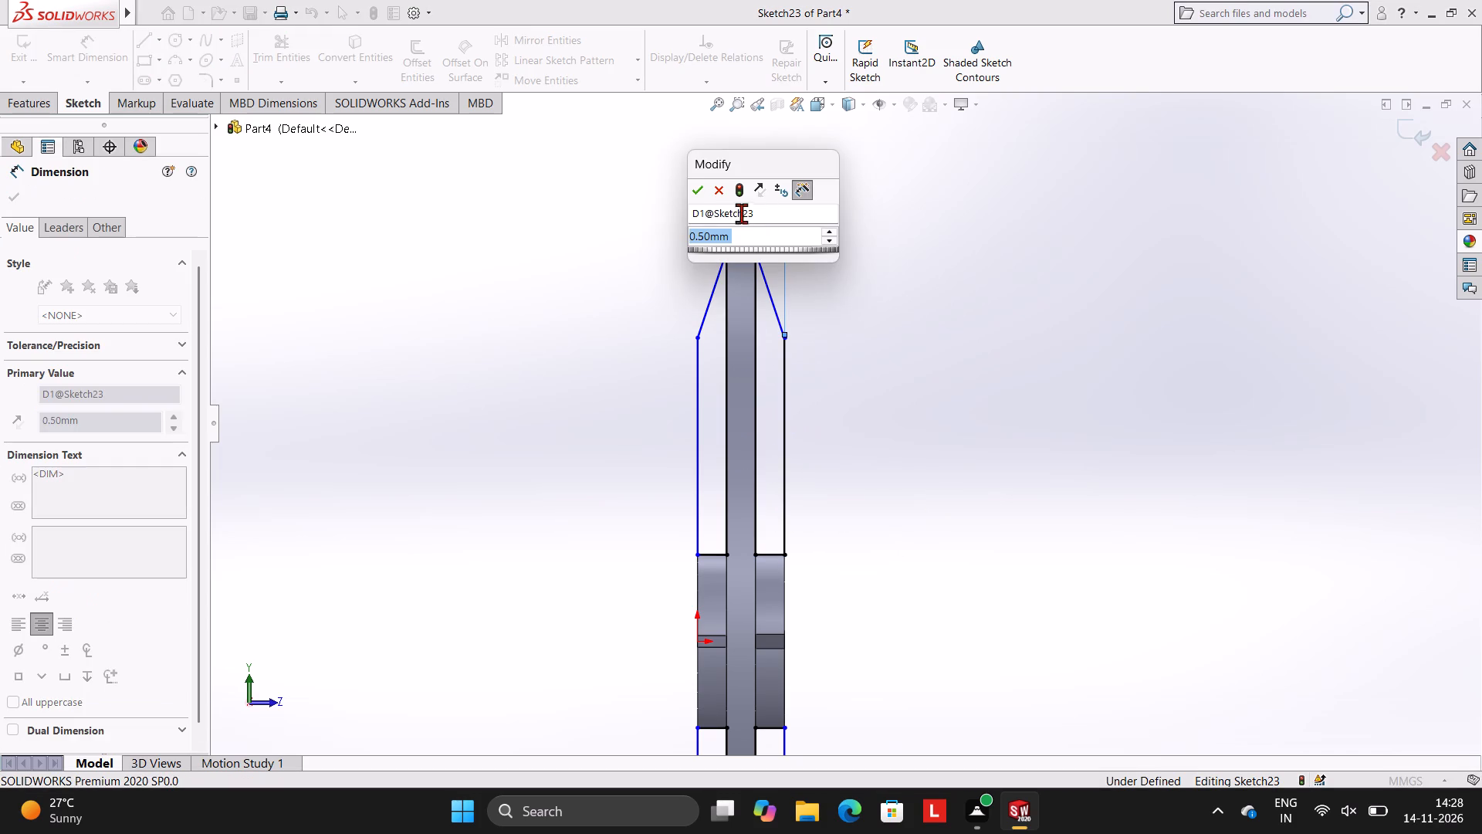
{"action": "left_click", "coordinate": [699, 189]}
{"action": "left_click", "coordinate": [914, 355]}
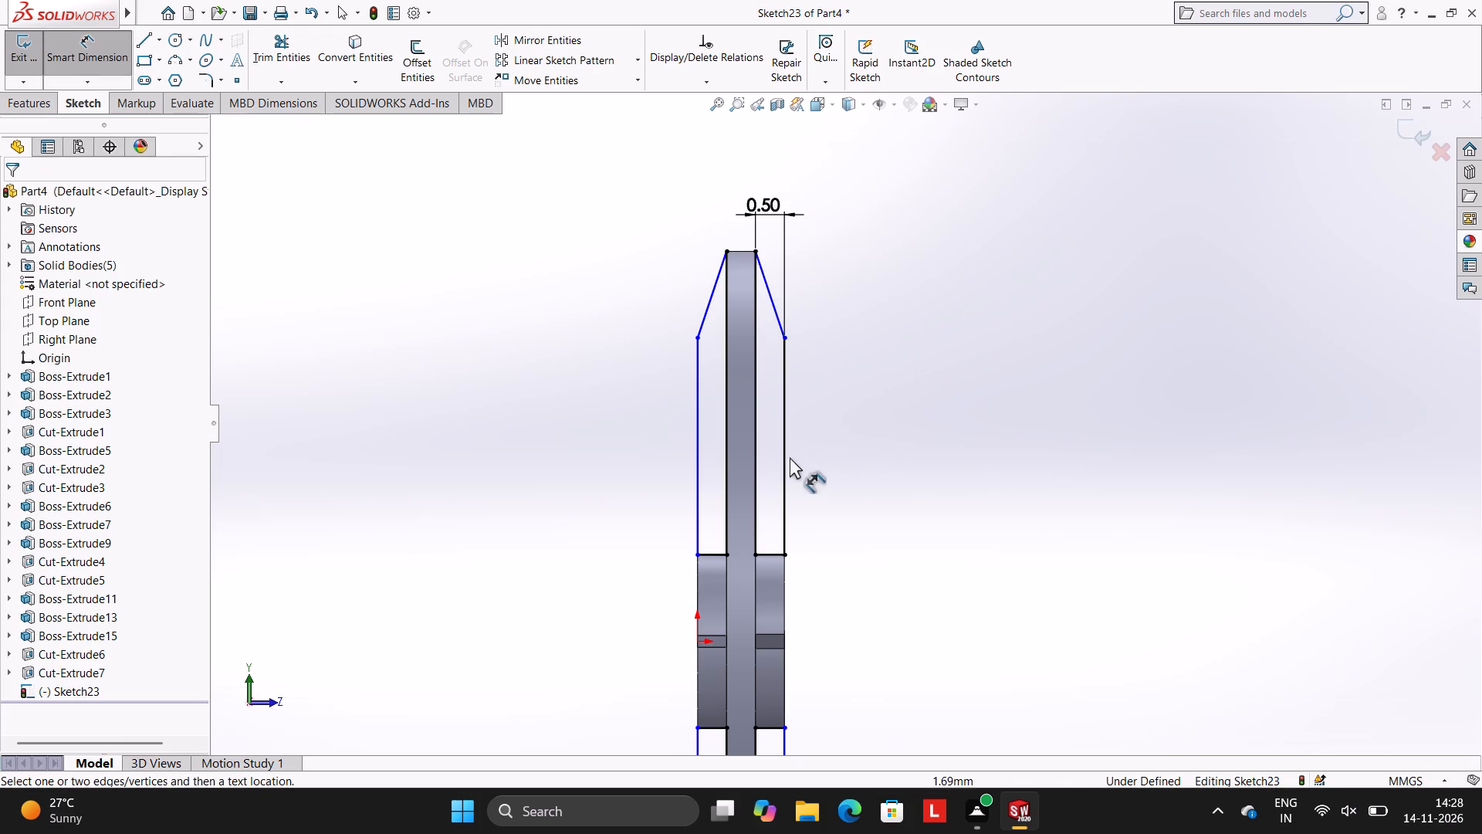
{"action": "left_click", "coordinate": [727, 440]}
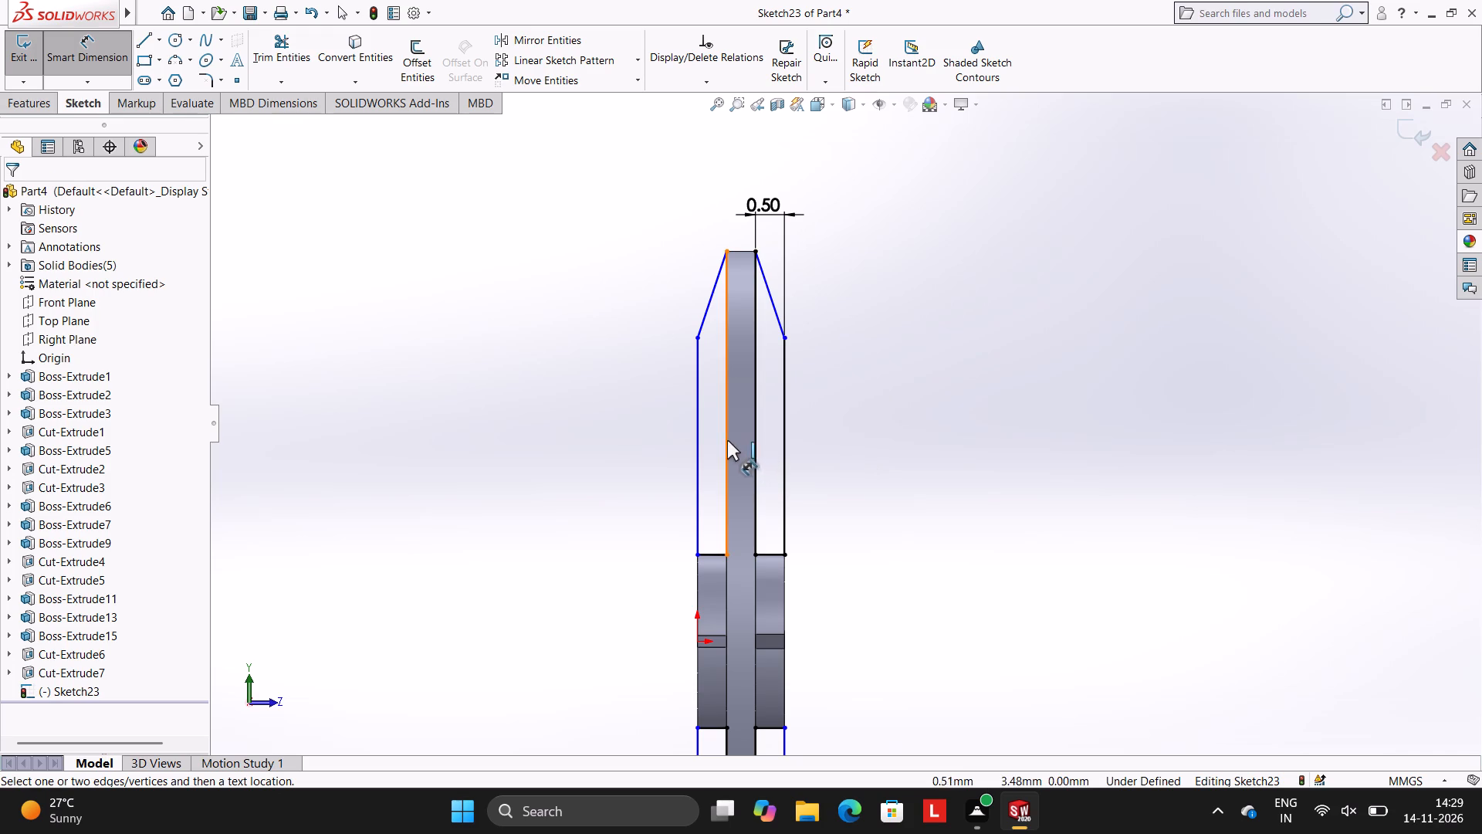
{"action": "left_click", "coordinate": [694, 456]}
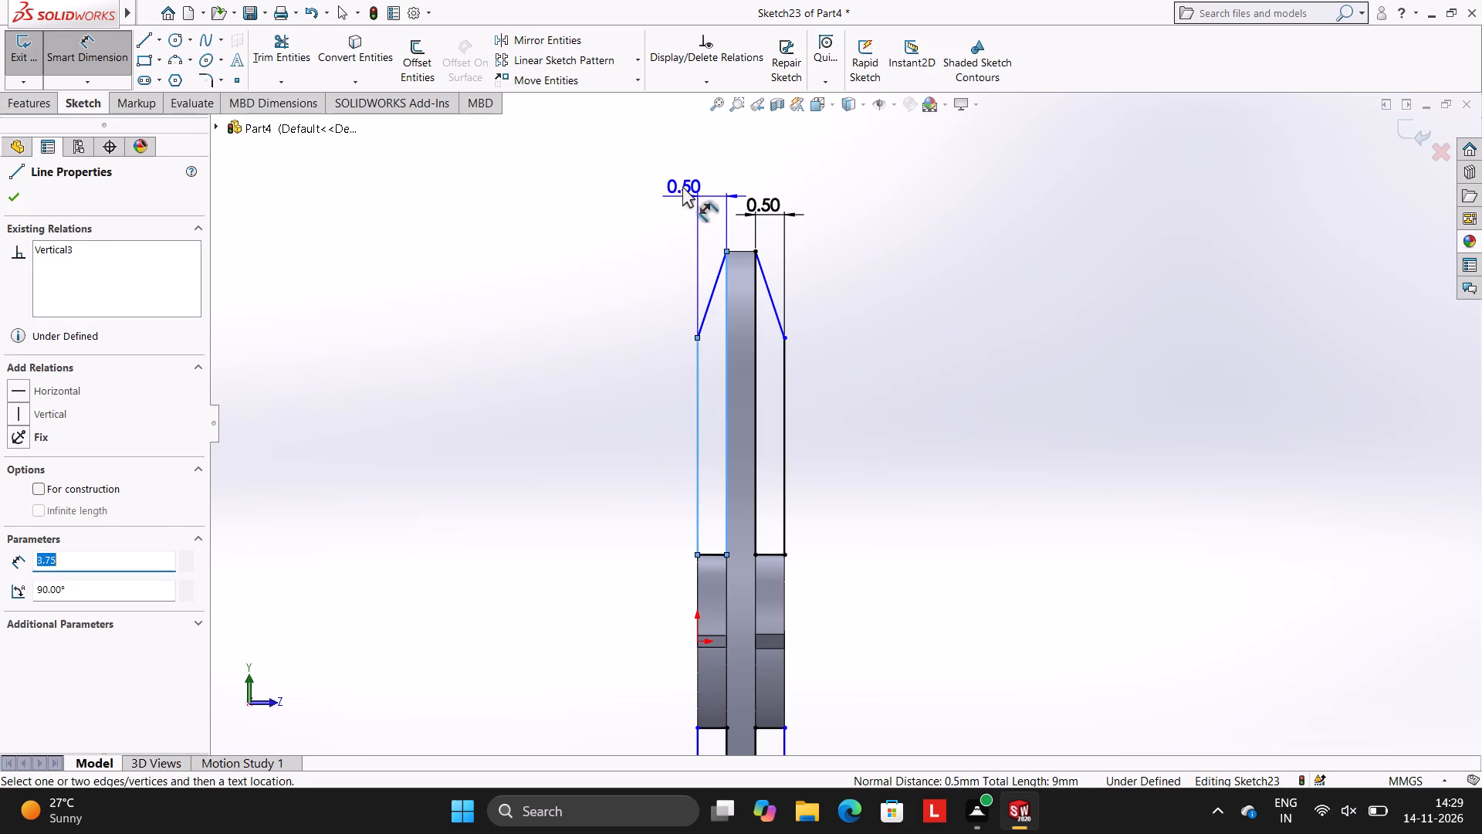
{"action": "left_click", "coordinate": [682, 186]}
{"action": "left_click", "coordinate": [615, 161]}
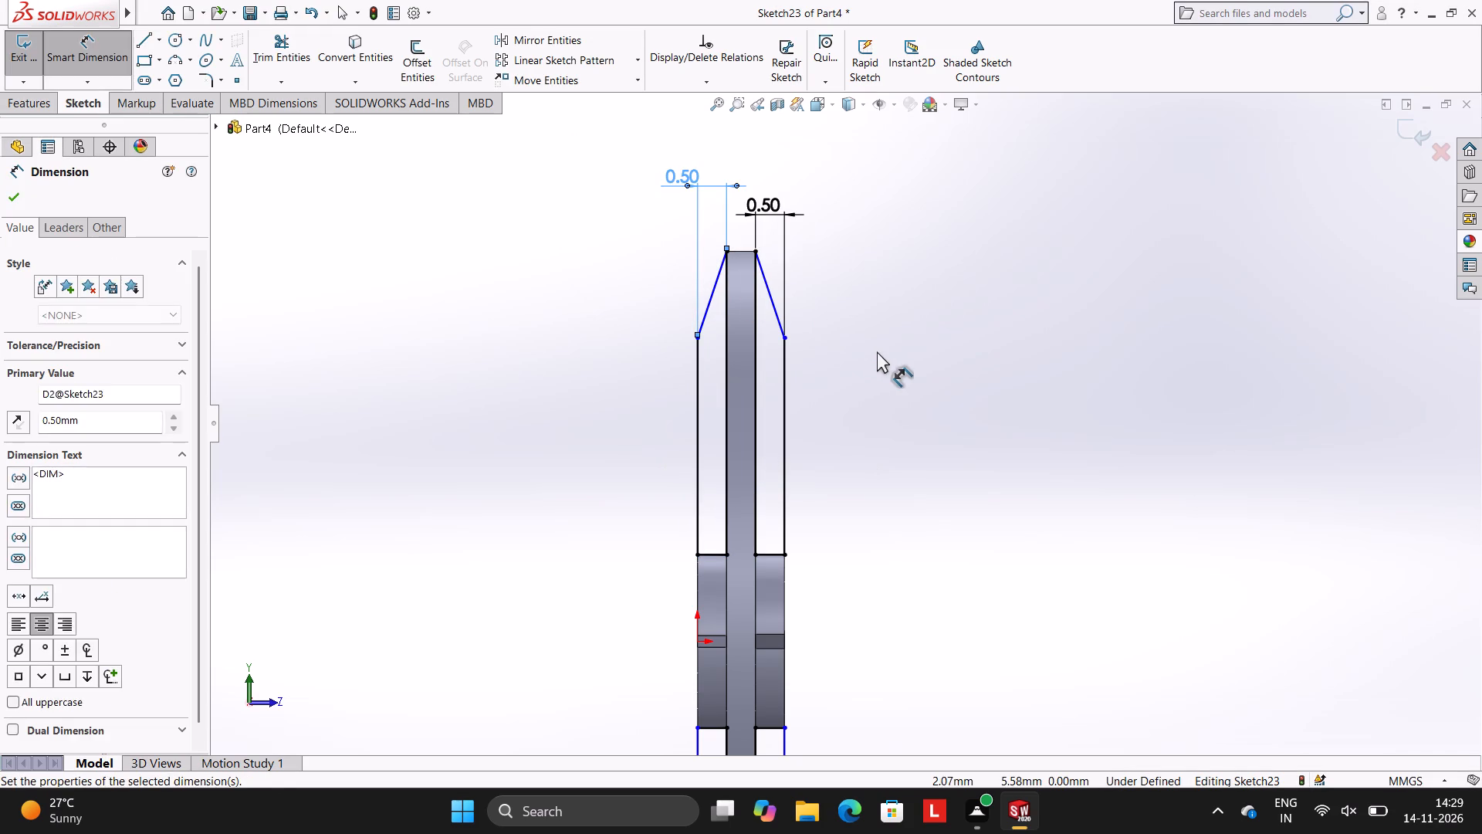
{"action": "left_click", "coordinate": [877, 351]}
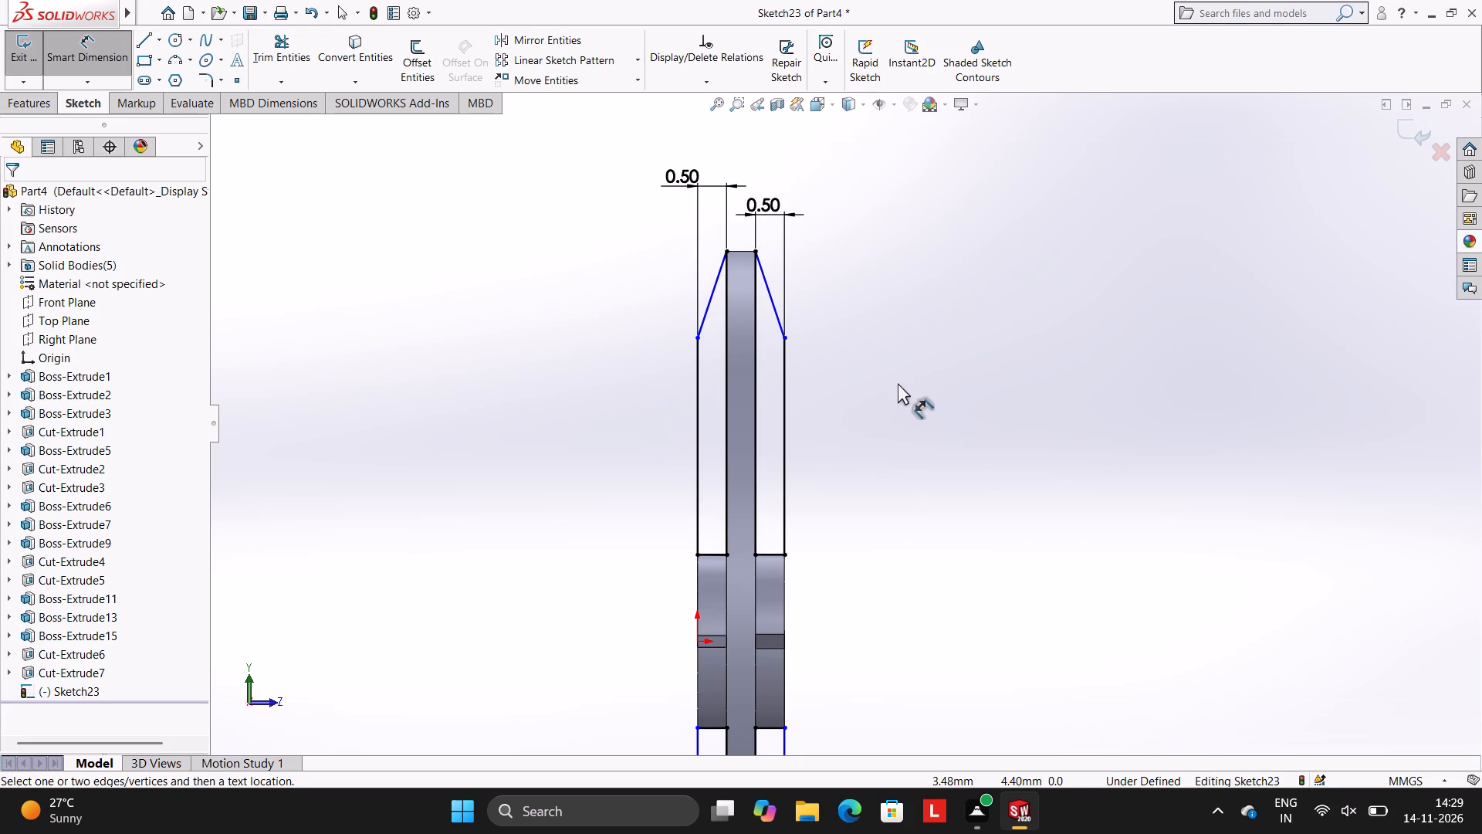
Dimension the vertical extent of both positive-Y sloped lines at 1.50 mm.
{"action": "left_click", "coordinate": [763, 274]}
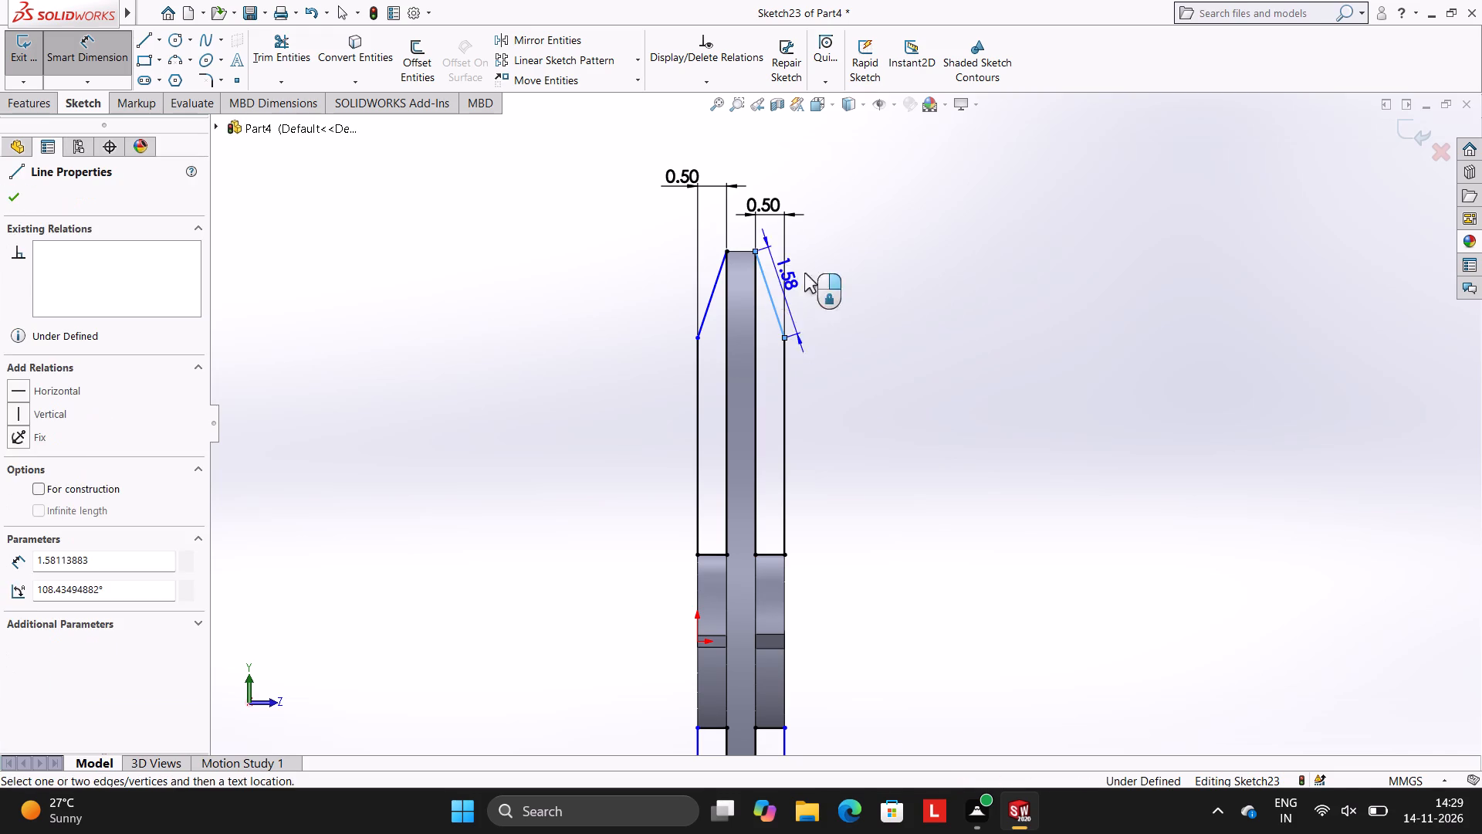
{"action": "left_click", "coordinate": [875, 256]}
{"action": "left_click", "coordinate": [805, 222]}
{"action": "left_click", "coordinate": [887, 409]}
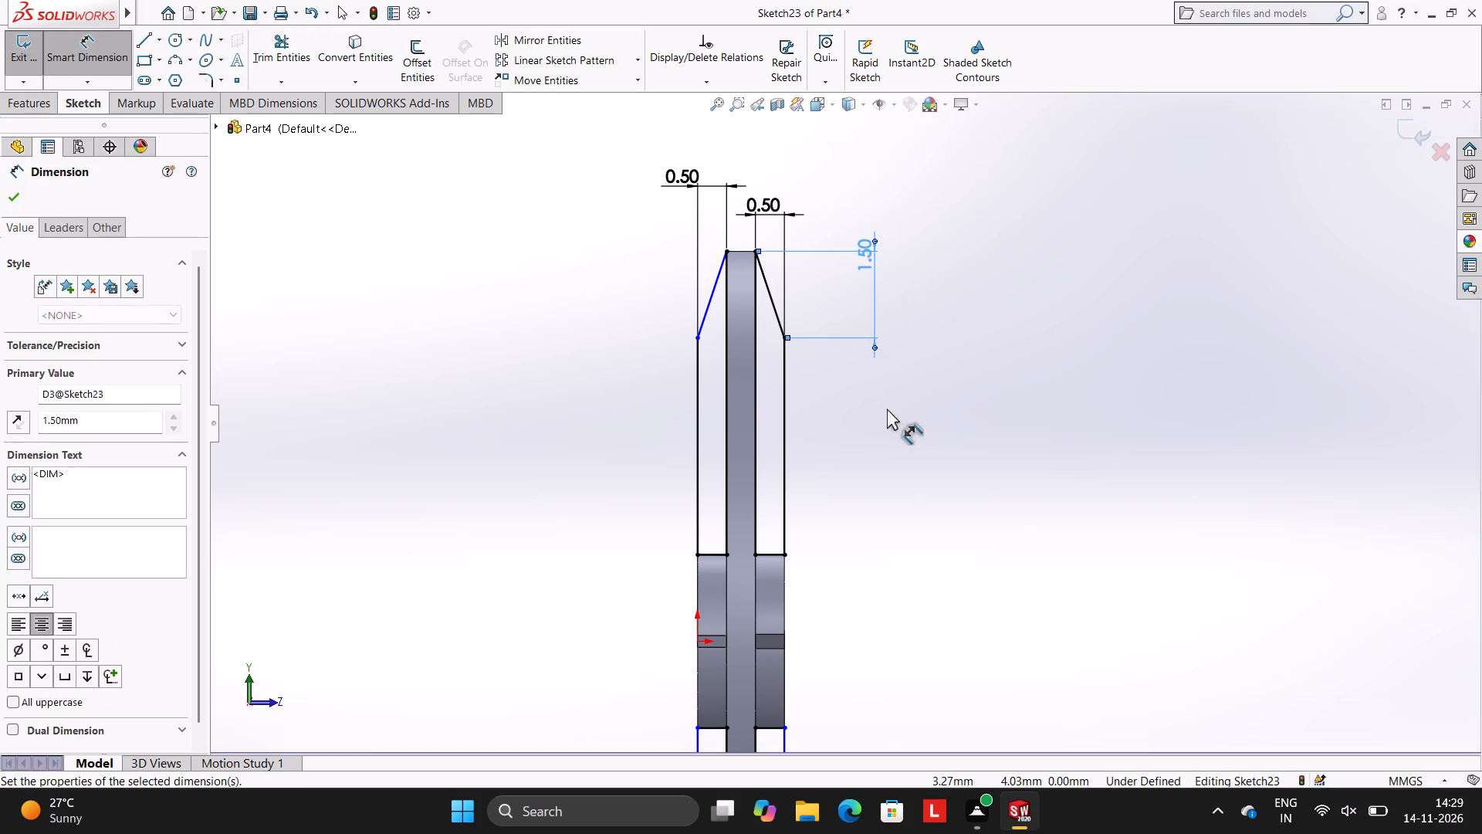
{"action": "left_click", "coordinate": [708, 302]}
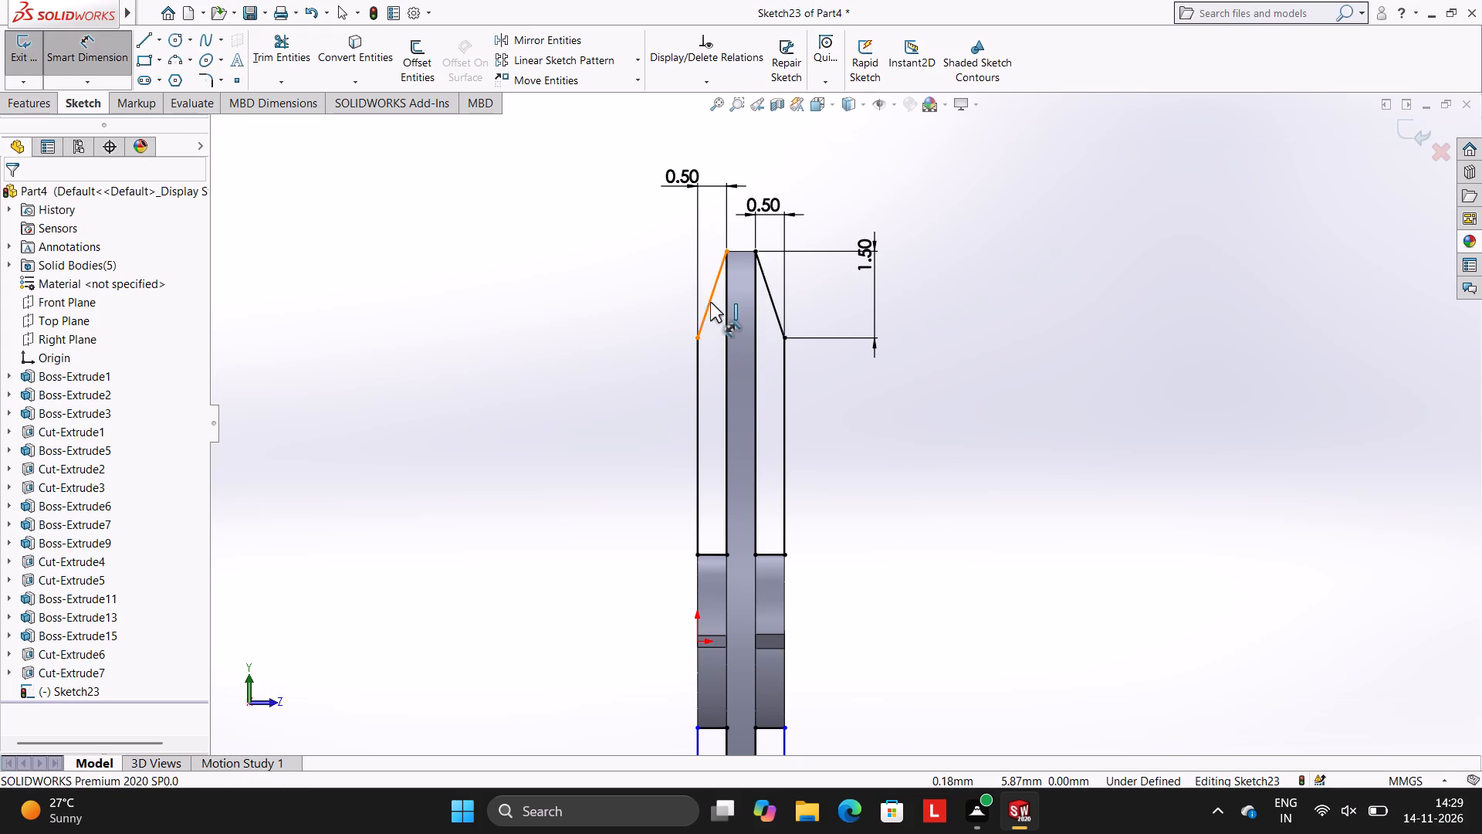
{"action": "left_click", "coordinate": [604, 261]}
{"action": "left_click", "coordinate": [540, 239]}
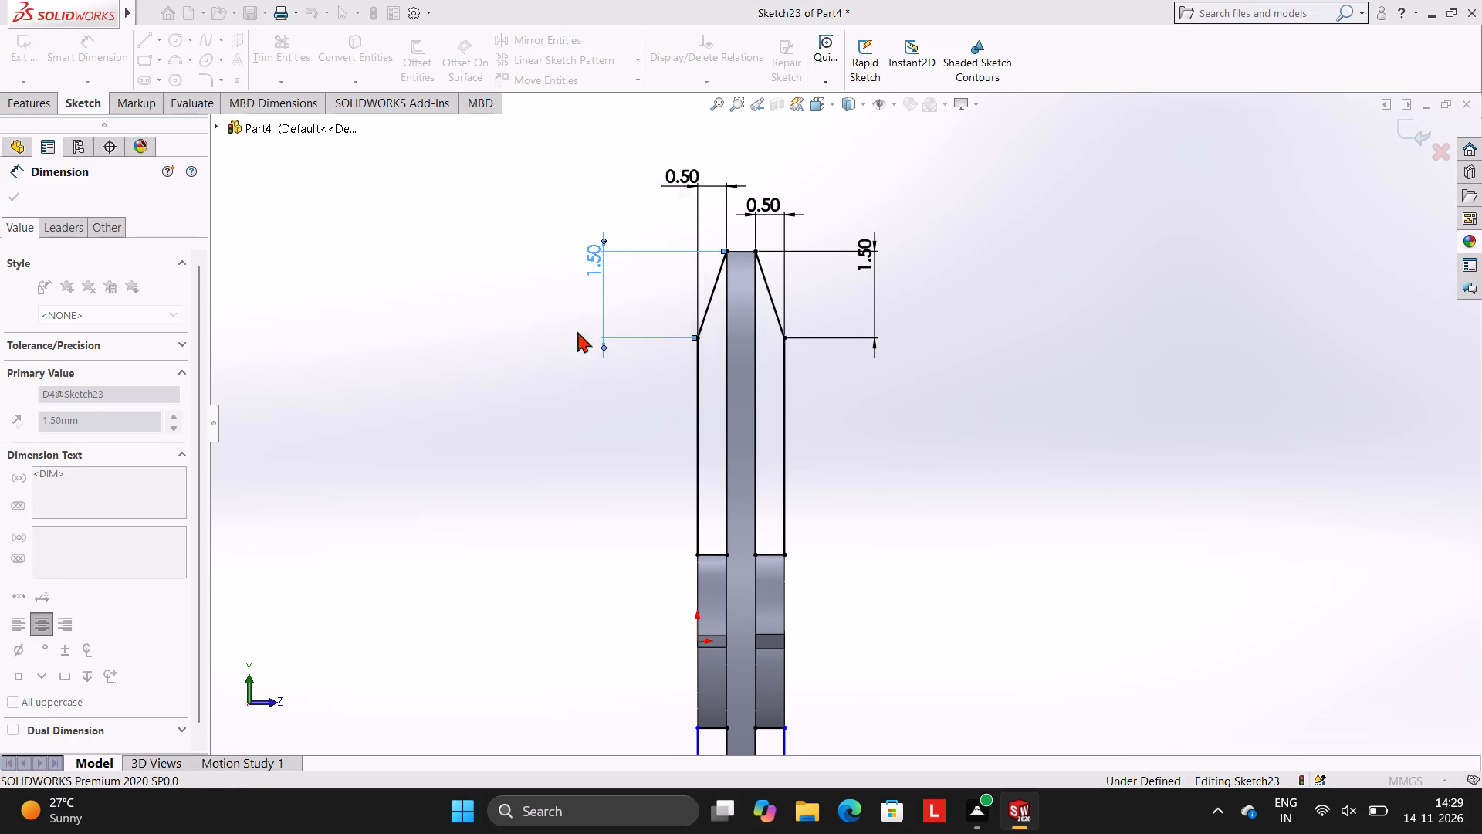
{"action": "left_click", "coordinate": [589, 392]}
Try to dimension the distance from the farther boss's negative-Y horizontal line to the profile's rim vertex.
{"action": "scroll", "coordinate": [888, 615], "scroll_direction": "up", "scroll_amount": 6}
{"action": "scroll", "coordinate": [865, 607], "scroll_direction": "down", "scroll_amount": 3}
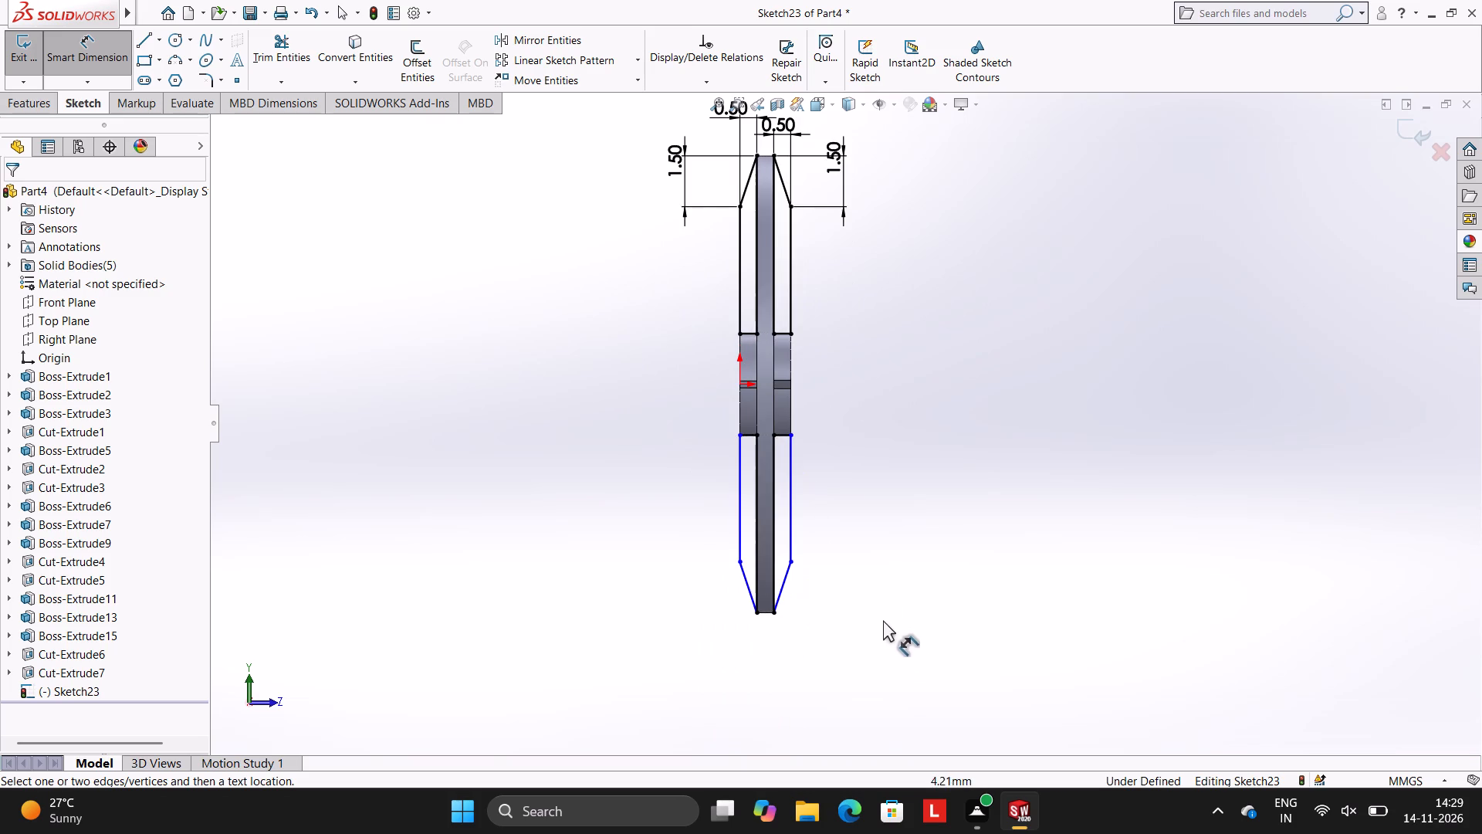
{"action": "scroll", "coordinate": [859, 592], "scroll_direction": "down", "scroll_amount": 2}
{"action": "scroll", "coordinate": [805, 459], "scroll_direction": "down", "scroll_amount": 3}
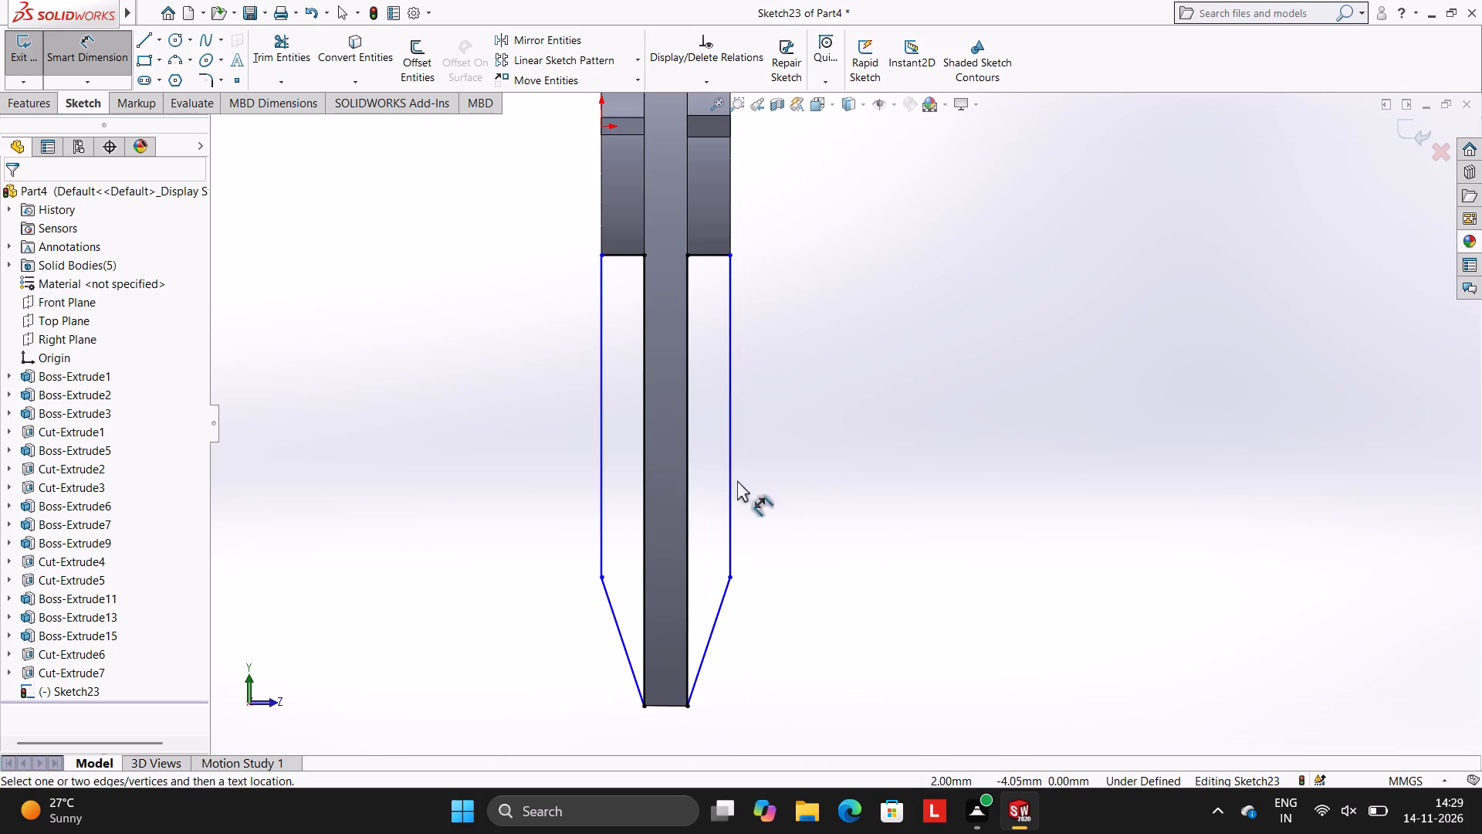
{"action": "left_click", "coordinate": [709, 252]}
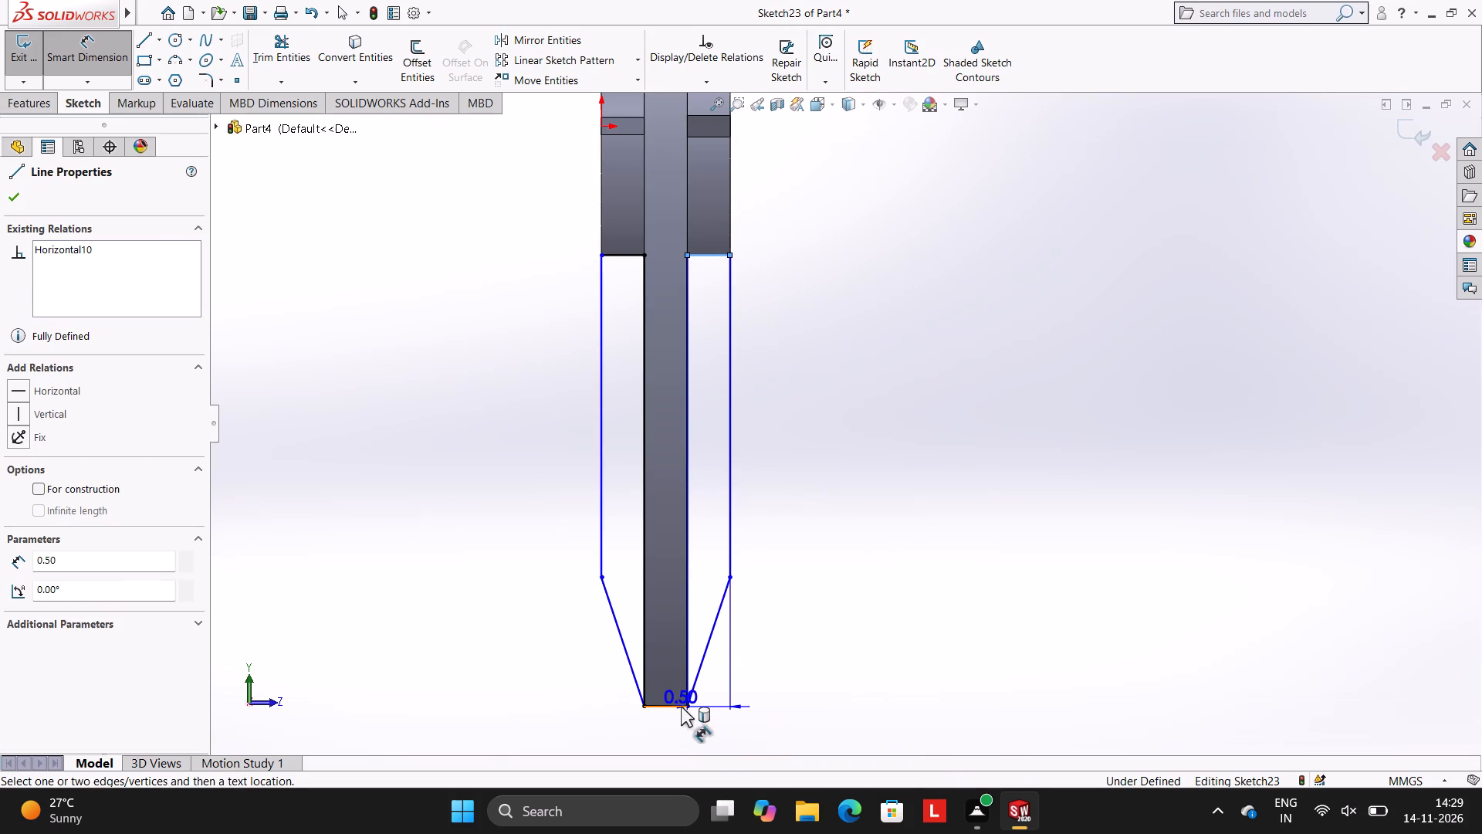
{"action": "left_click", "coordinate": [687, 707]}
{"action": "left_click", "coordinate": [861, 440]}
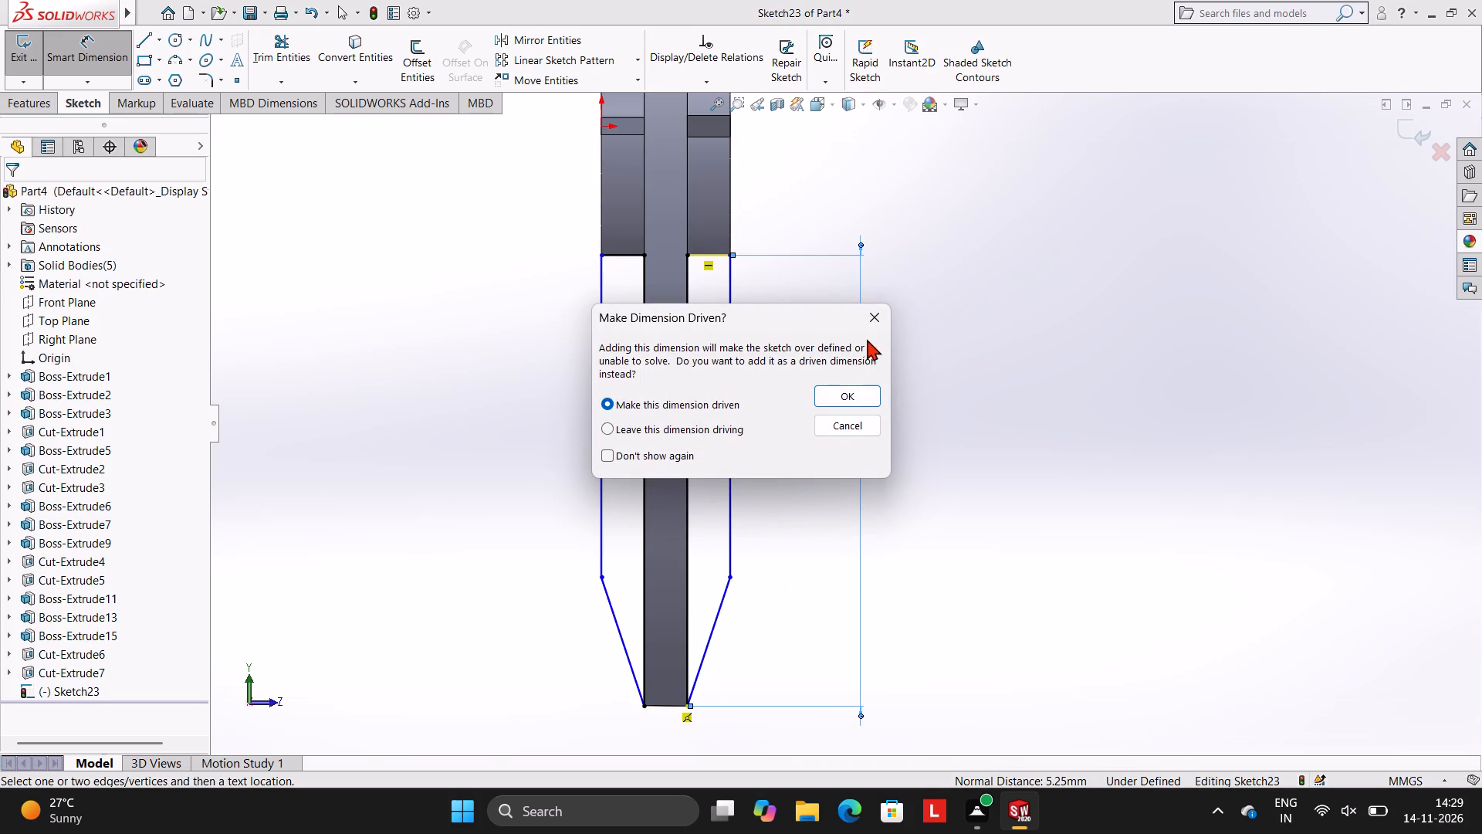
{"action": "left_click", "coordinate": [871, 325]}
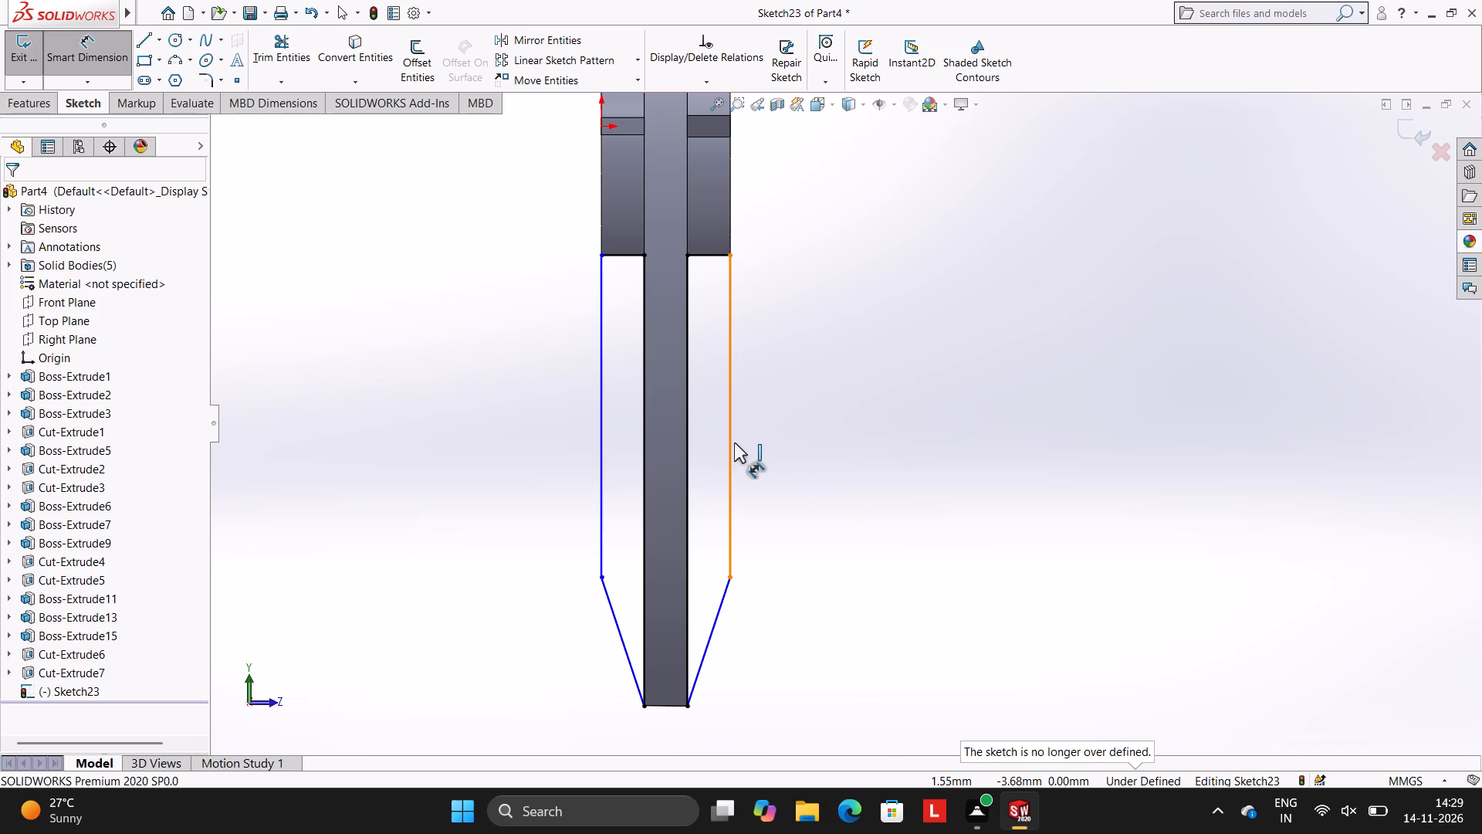
Dimension the farther side's negative-Y outer vertical line at 3.75 mm long.
{"action": "left_click", "coordinate": [734, 442]}
{"action": "left_click", "coordinate": [840, 437]}
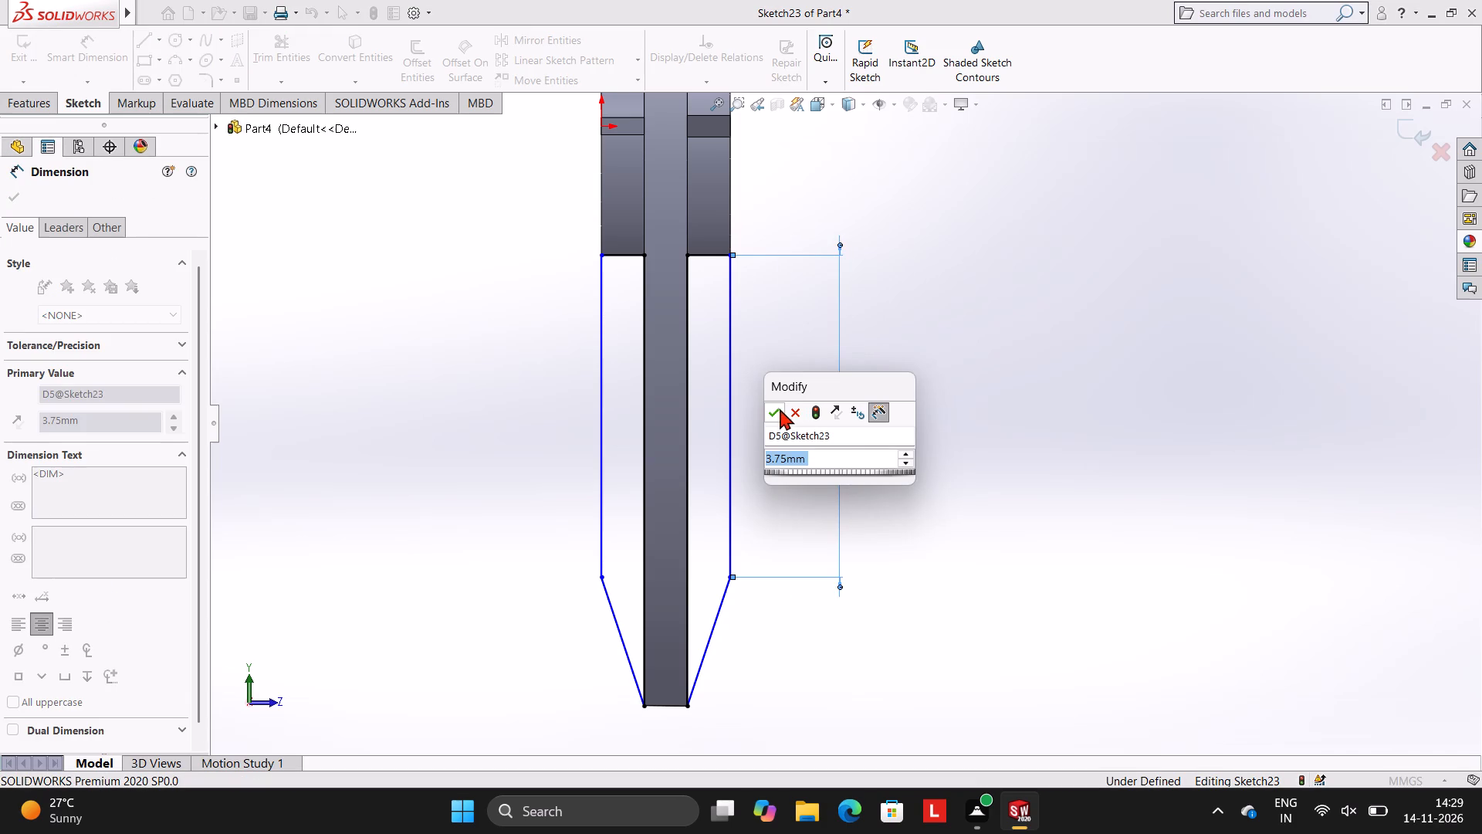
{"action": "left_click", "coordinate": [778, 415]}
{"action": "left_click", "coordinate": [789, 331]}
Add a driven vertical dimension from the farther negative-Y profile's outer boss corner to its rim vertex.
{"action": "left_click", "coordinate": [733, 256]}
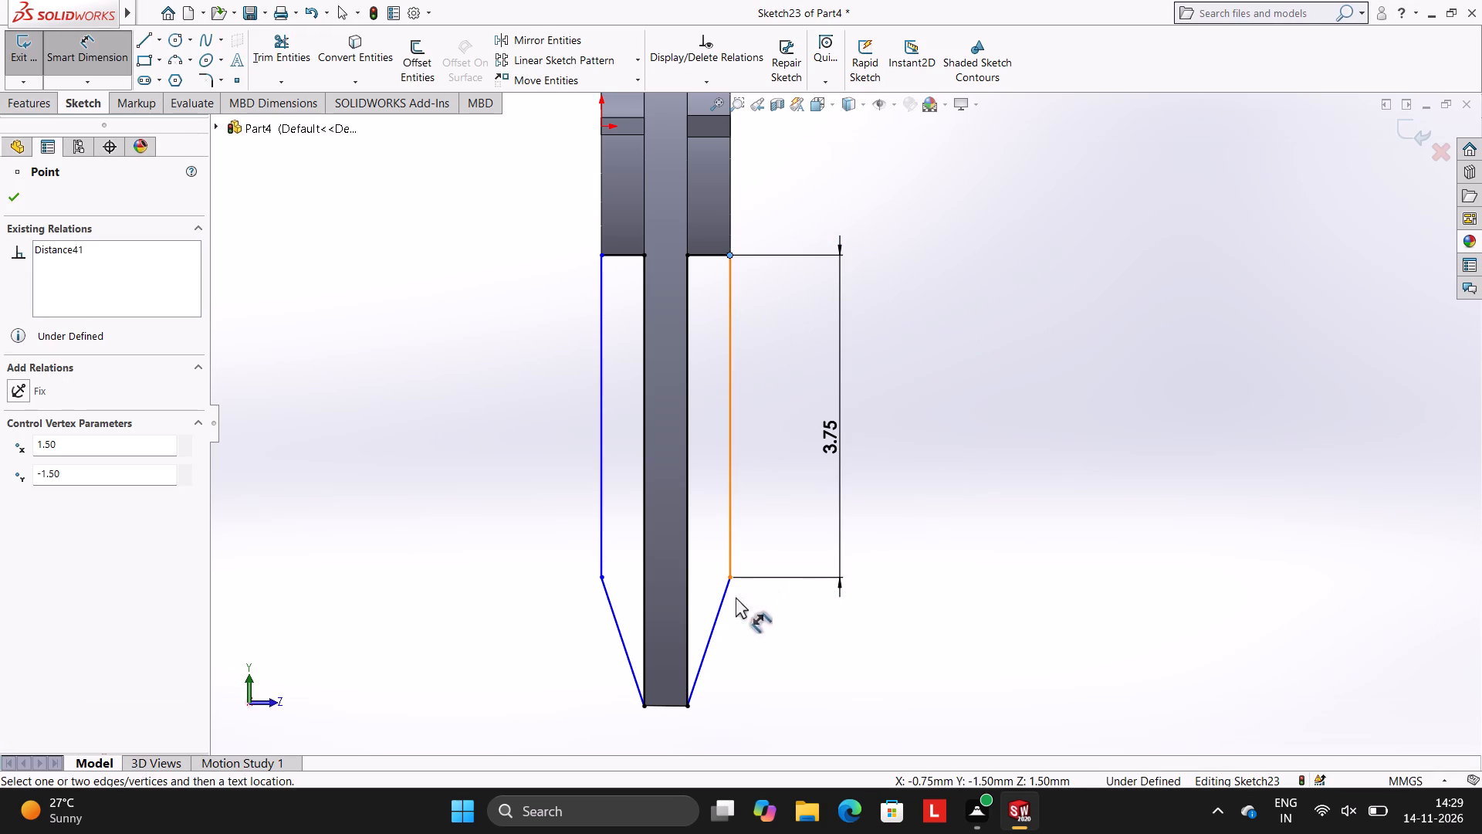
{"action": "left_click", "coordinate": [688, 705]}
{"action": "left_click", "coordinate": [928, 500]}
{"action": "left_click", "coordinate": [861, 409]}
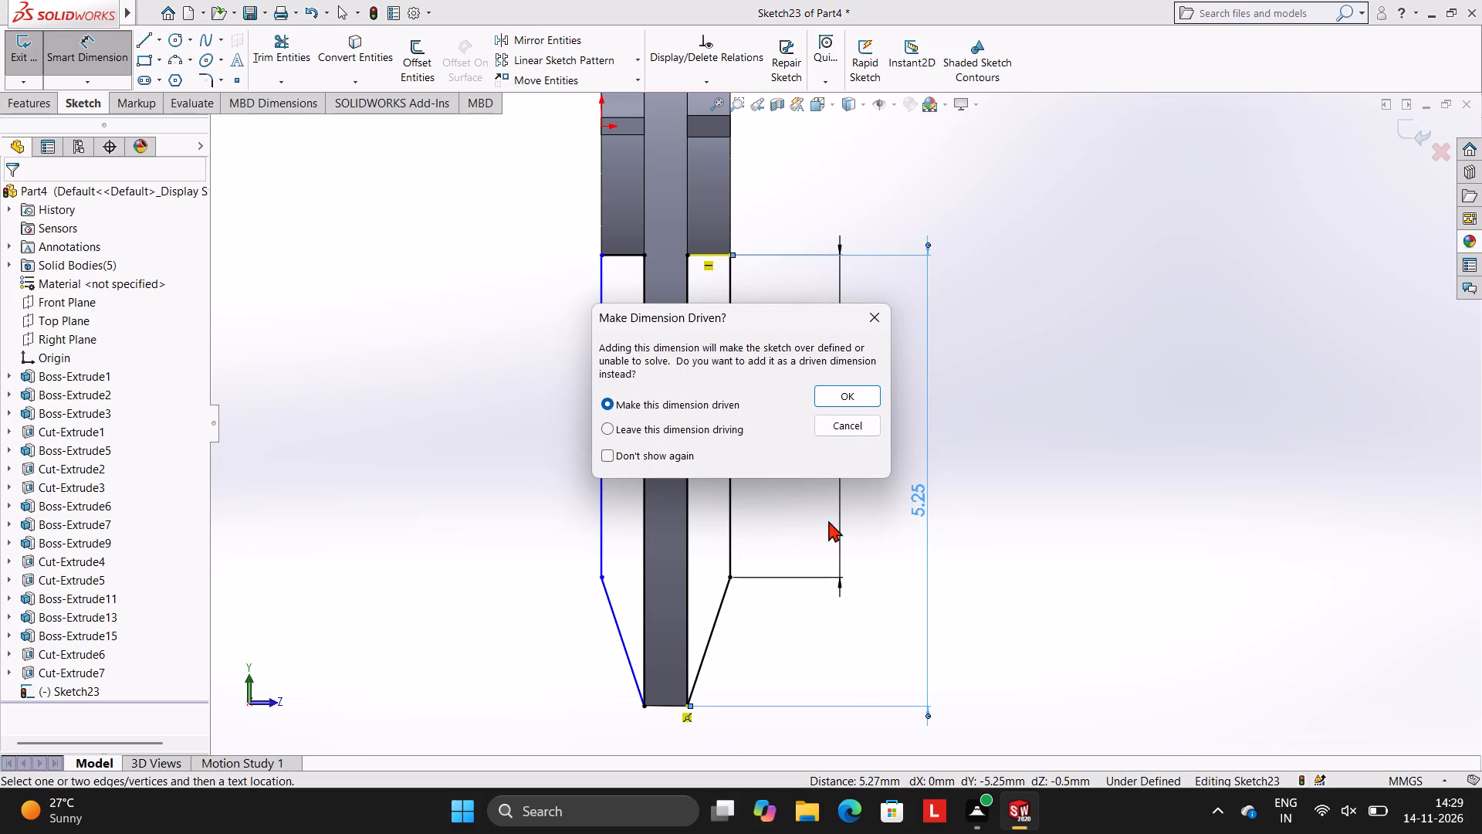
{"action": "left_click", "coordinate": [876, 391]}
{"action": "left_click", "coordinate": [724, 610]}
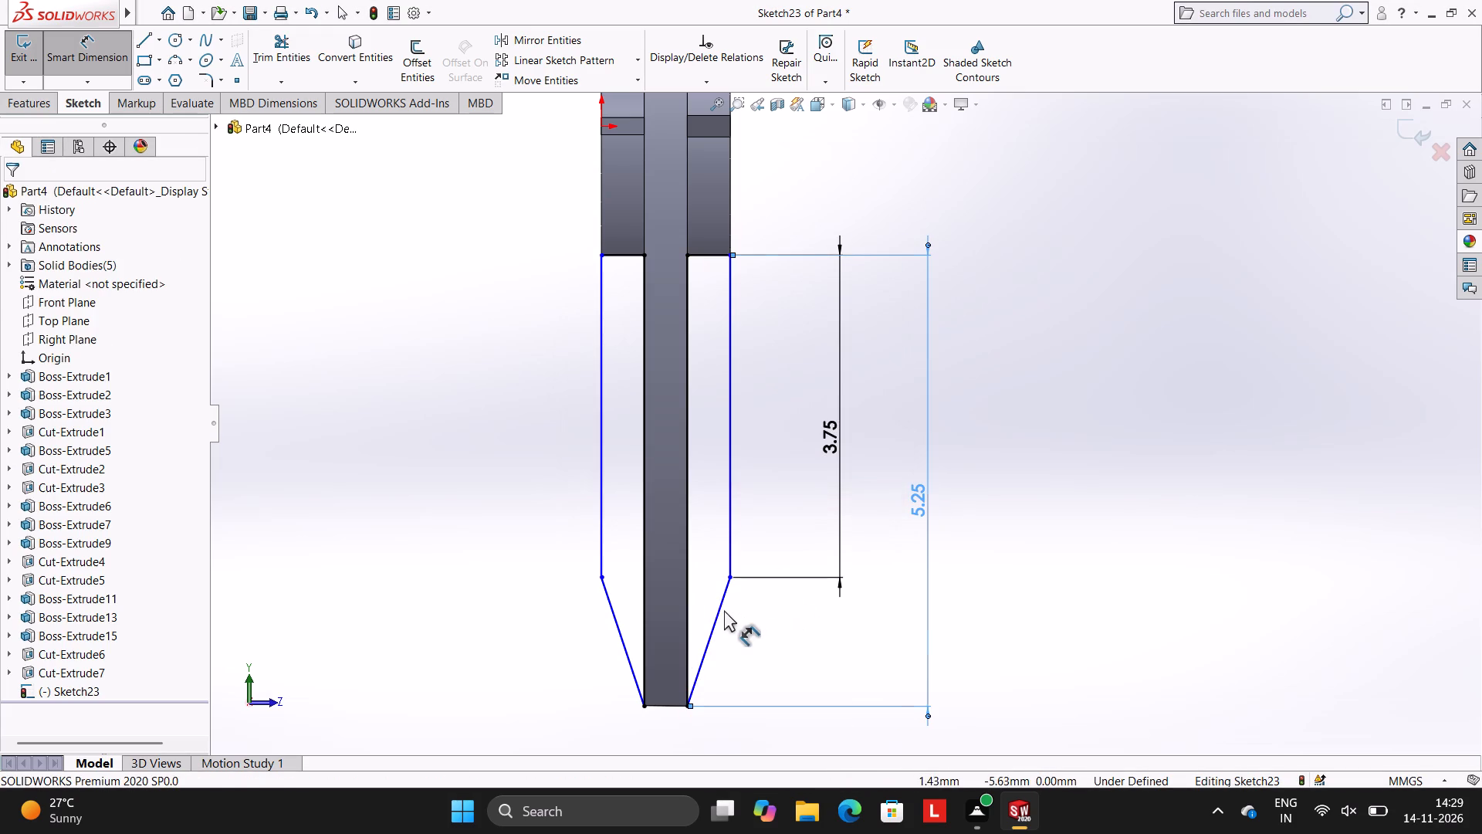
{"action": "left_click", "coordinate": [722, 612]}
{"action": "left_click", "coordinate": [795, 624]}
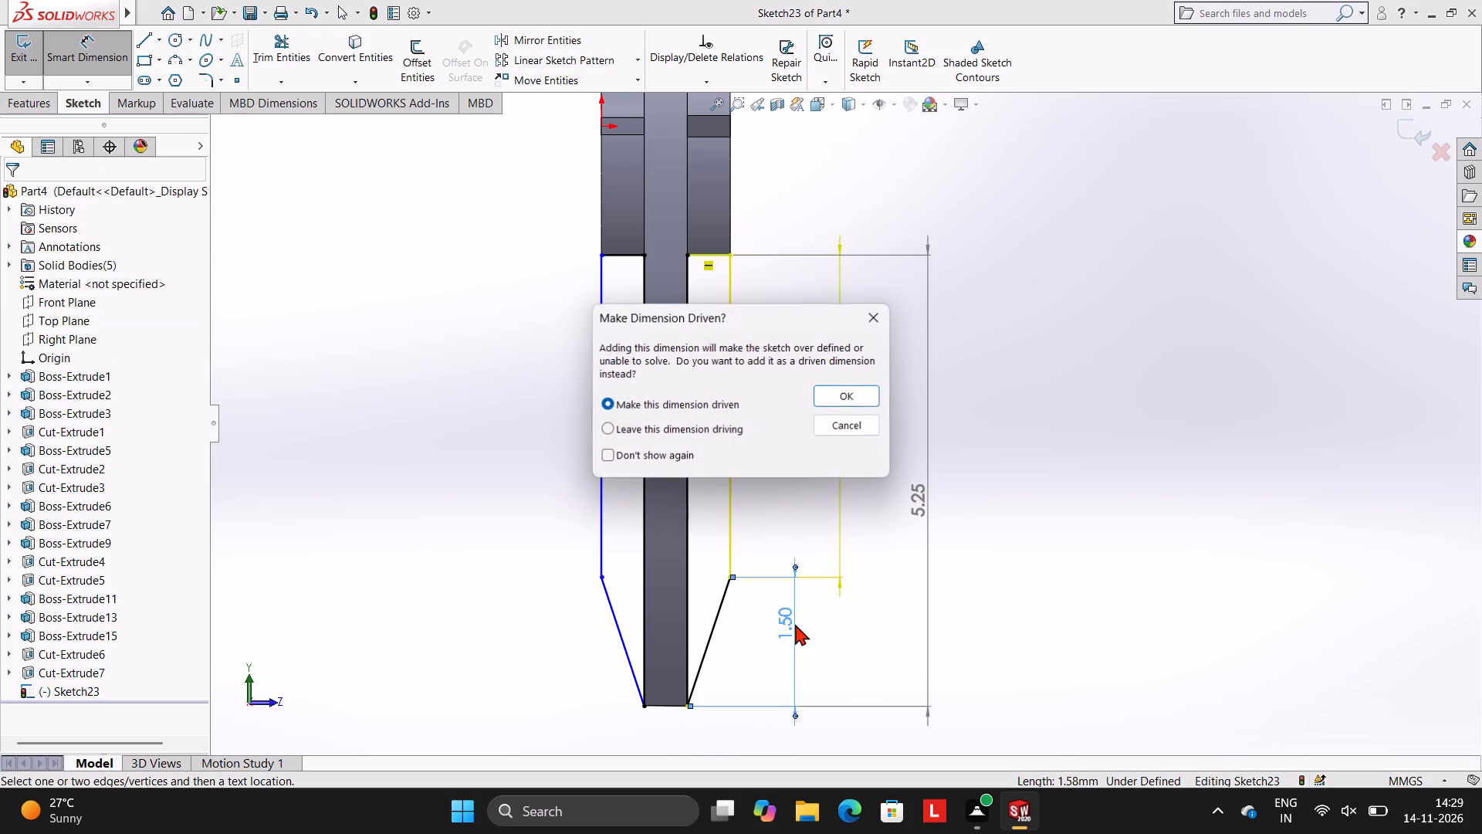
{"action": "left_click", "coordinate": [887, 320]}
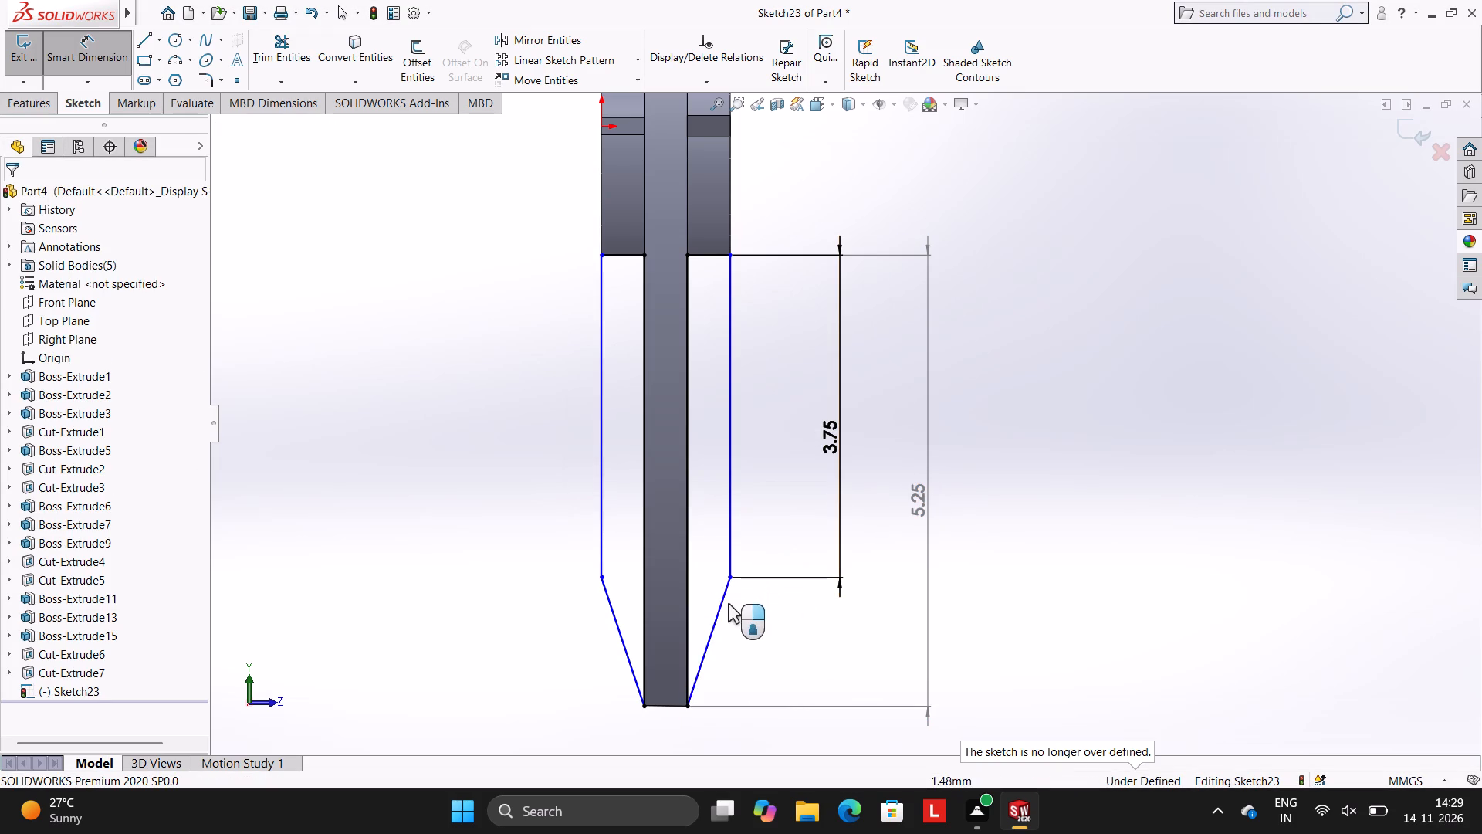
Dimension the aligned length of the farther (+Z) side's negative-Y sloped line at 1.58 mm.
{"action": "left_click", "coordinate": [726, 603]}
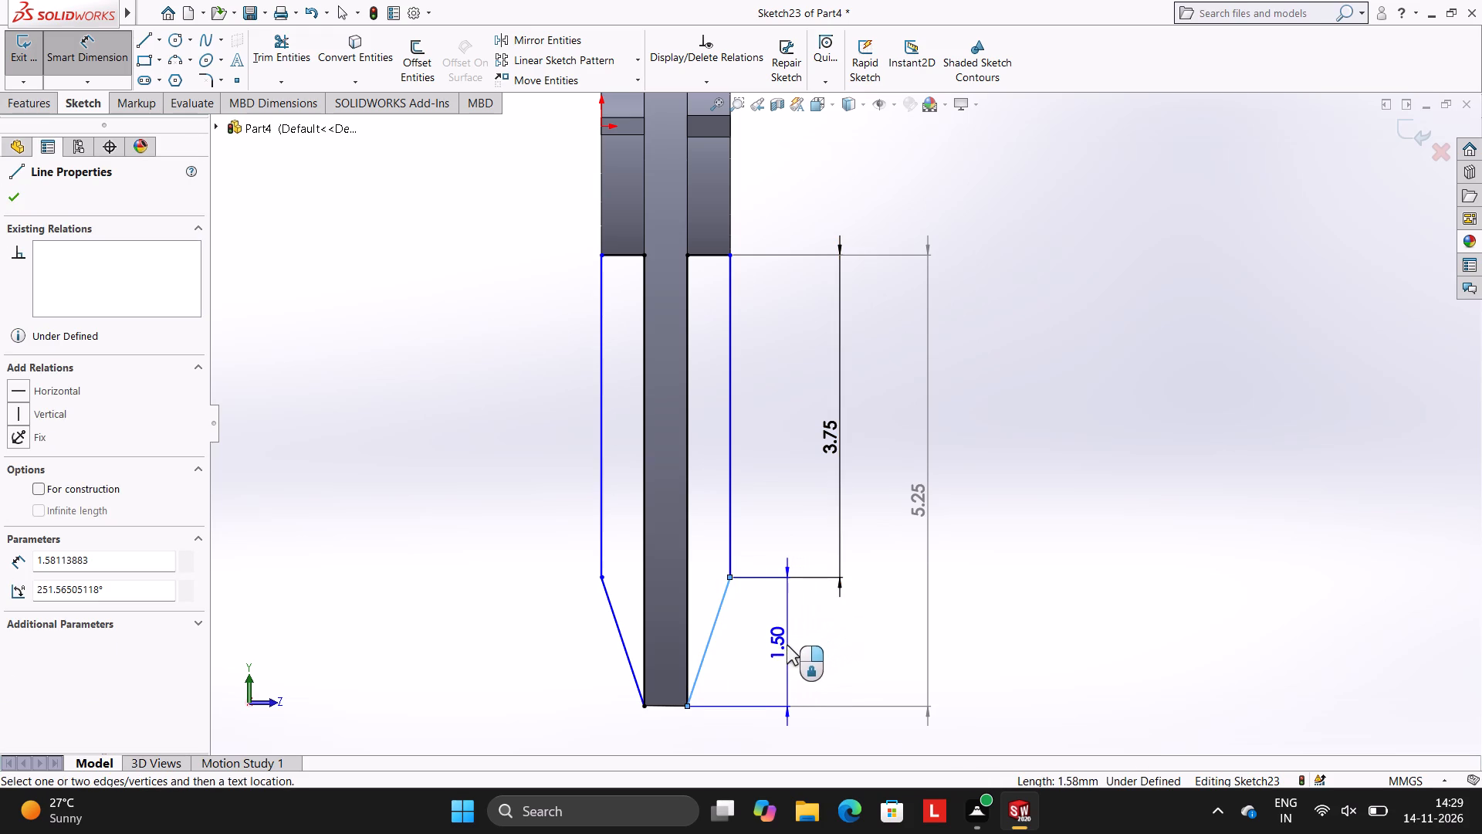
{"action": "left_click", "coordinate": [875, 431]}
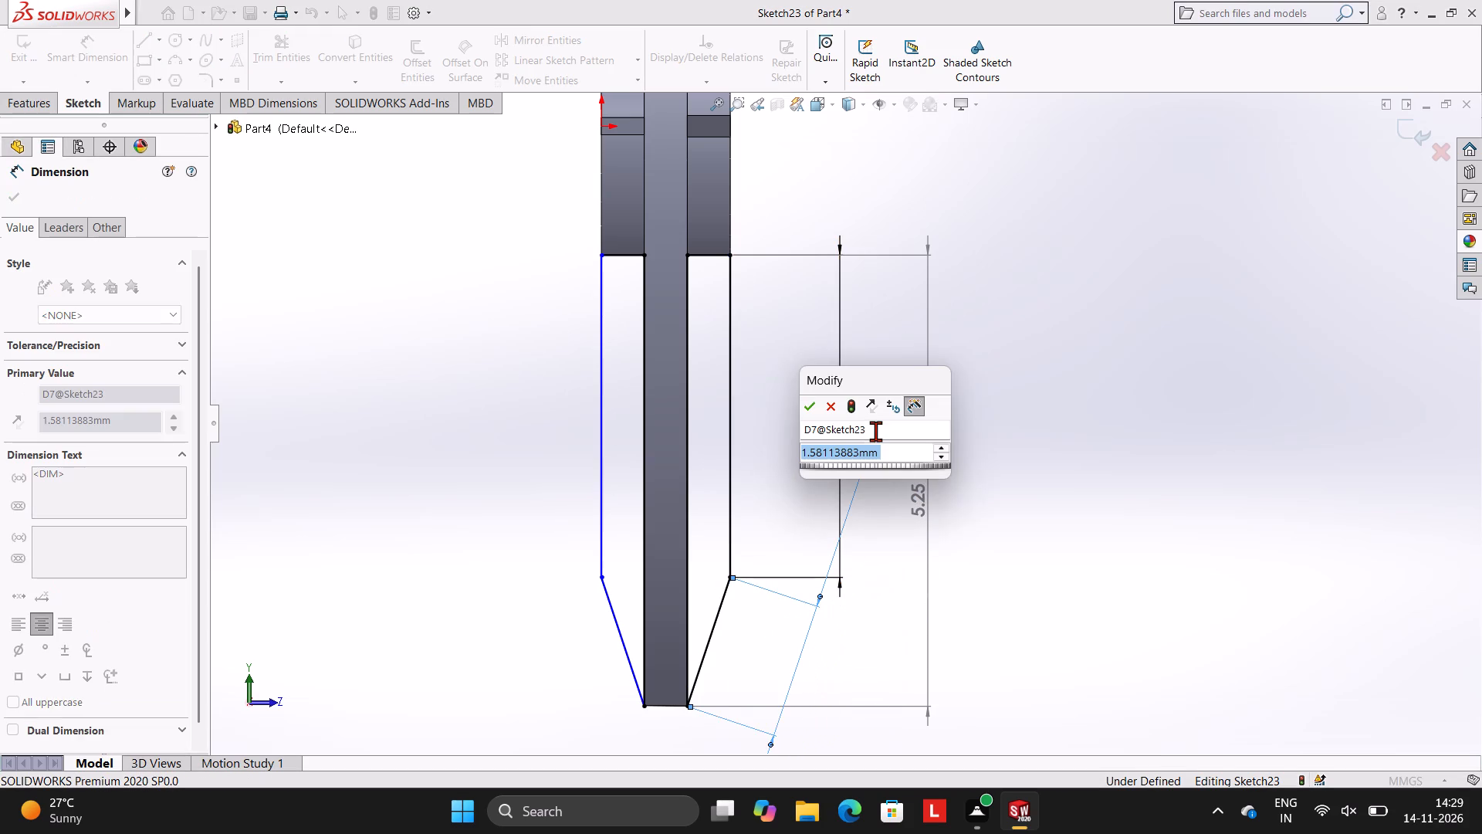
{"action": "left_click", "coordinate": [808, 408]}
{"action": "left_click", "coordinate": [993, 408]}
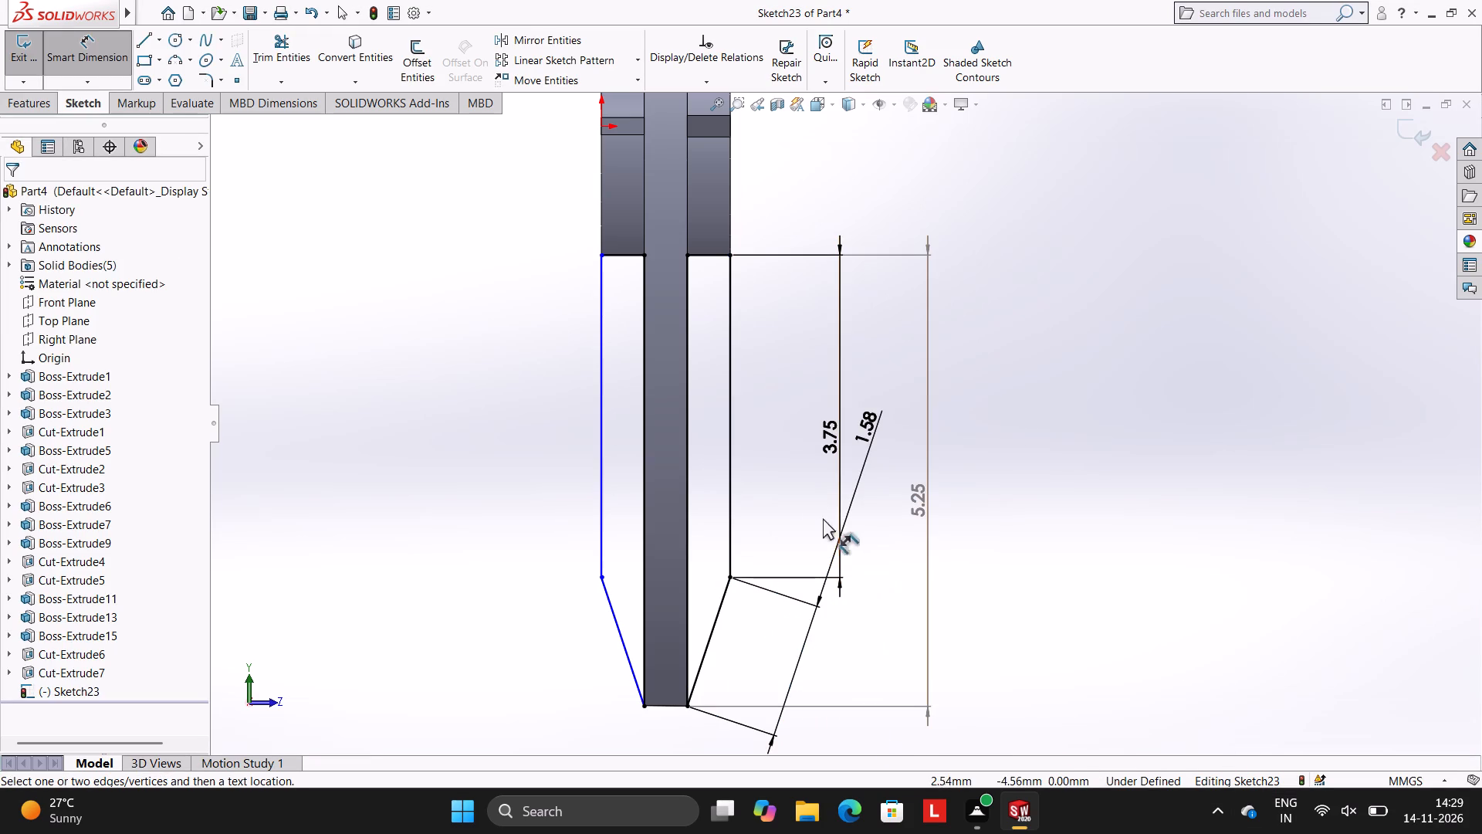
Dimension the nearer (-Z) side's negative-Y outer vertical line at 3.75 mm long.
{"action": "scroll", "coordinate": [858, 488], "scroll_direction": "up", "scroll_amount": 3}
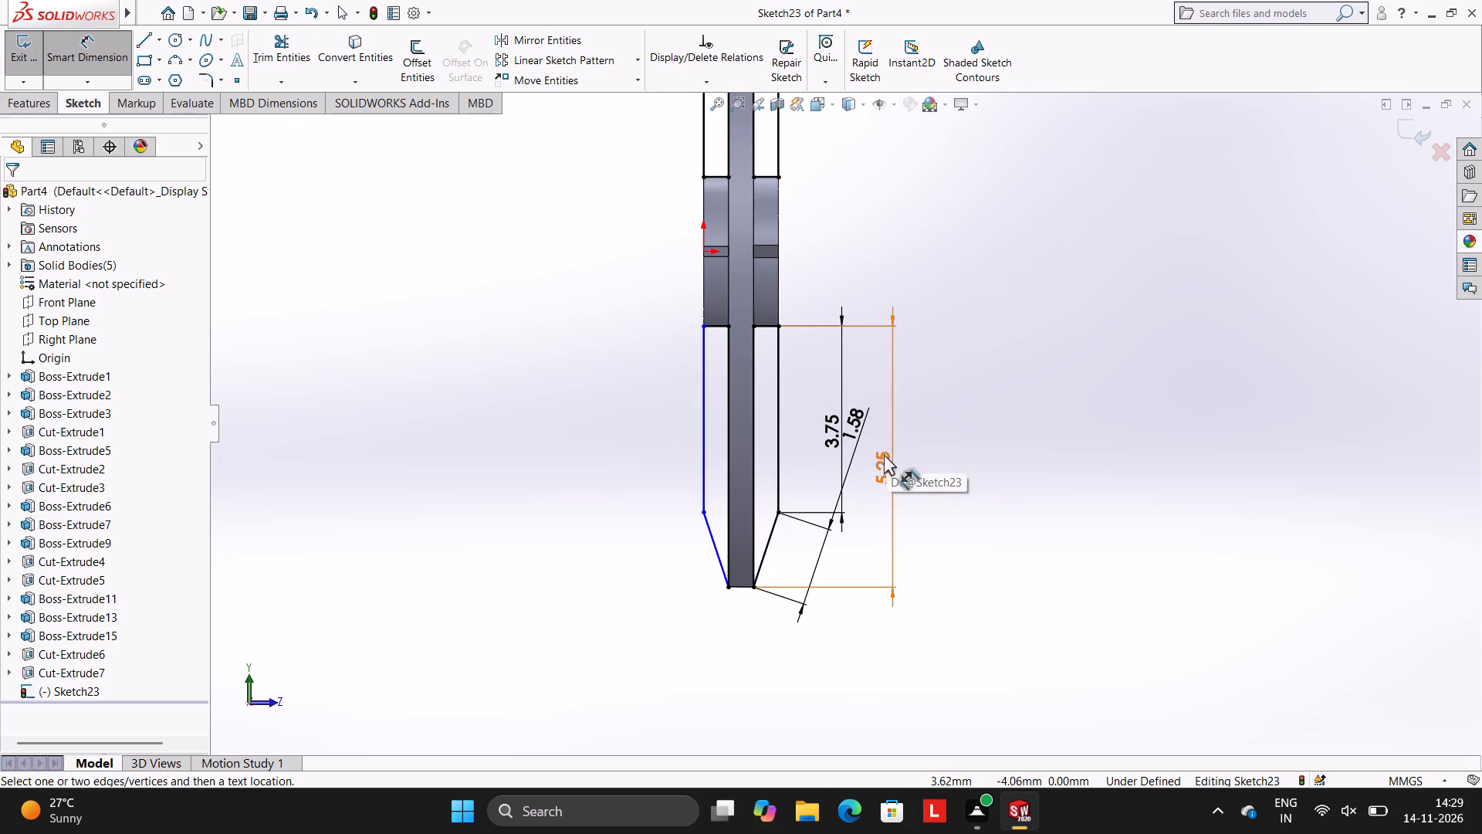
{"action": "scroll", "coordinate": [821, 532], "scroll_direction": "down", "scroll_amount": 2}
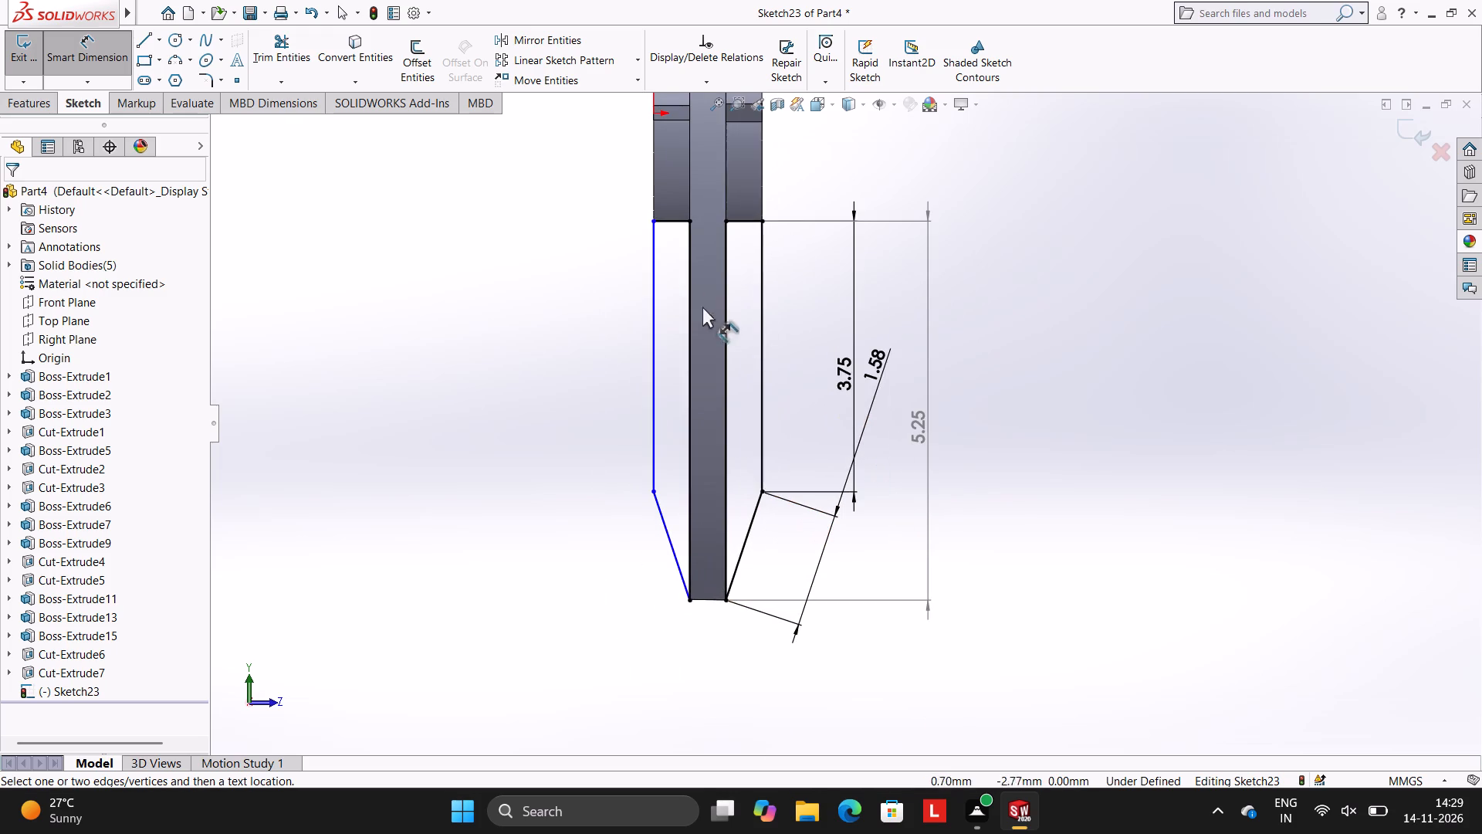
{"action": "scroll", "coordinate": [714, 267], "scroll_direction": "down", "scroll_amount": 2}
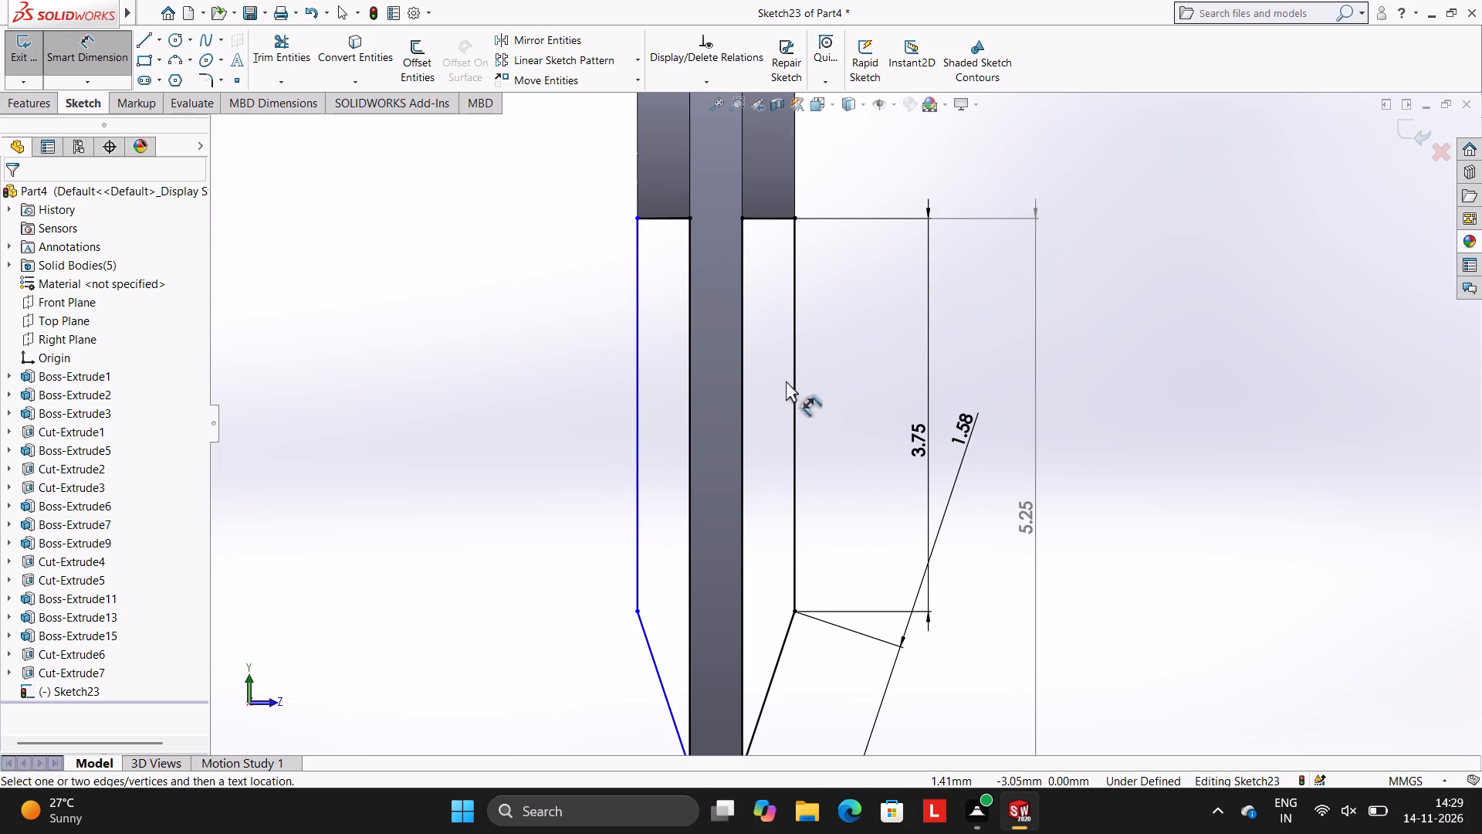
{"action": "left_click", "coordinate": [638, 392]}
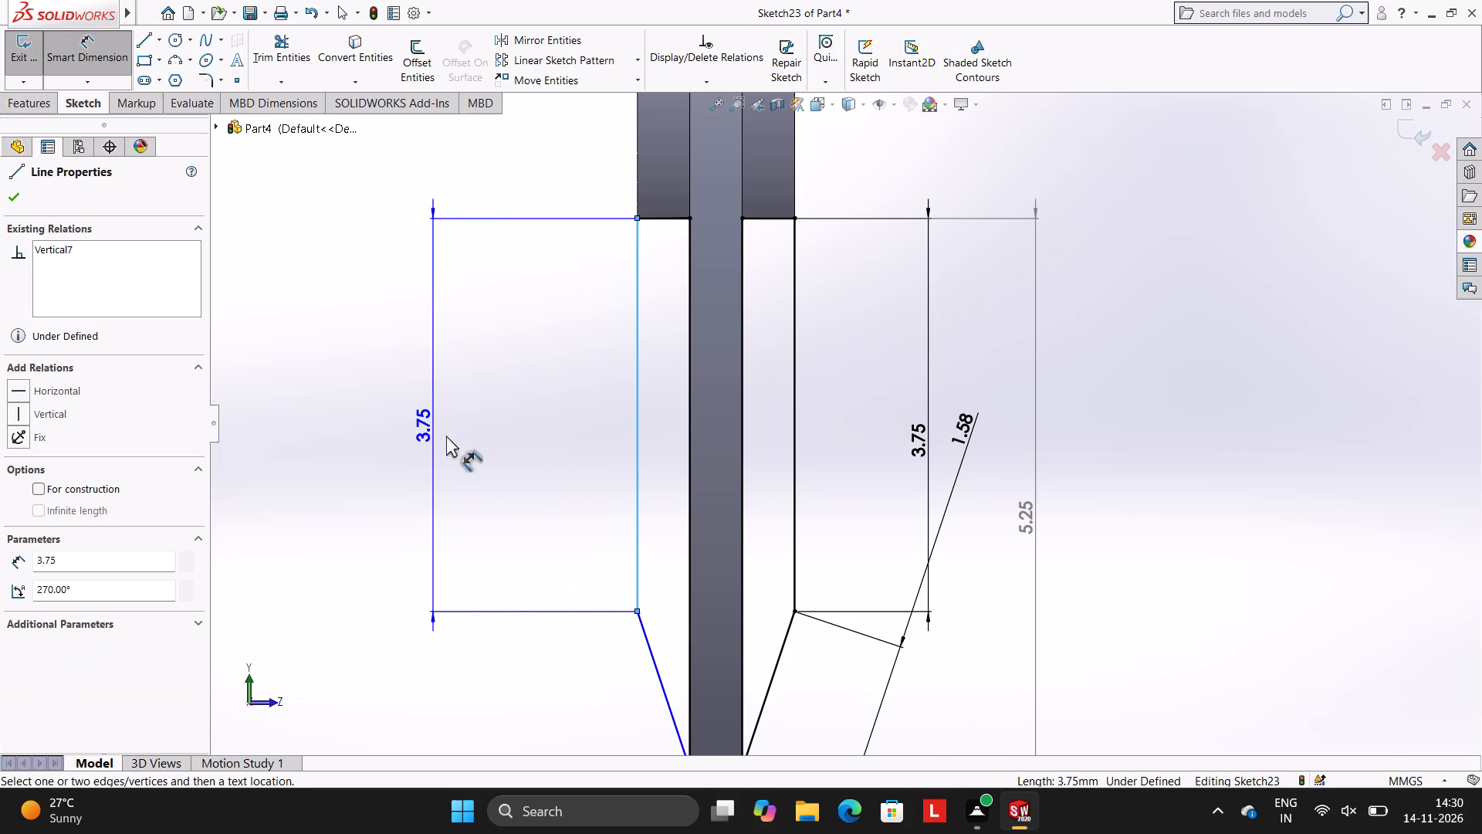
{"action": "left_click", "coordinate": [544, 554]}
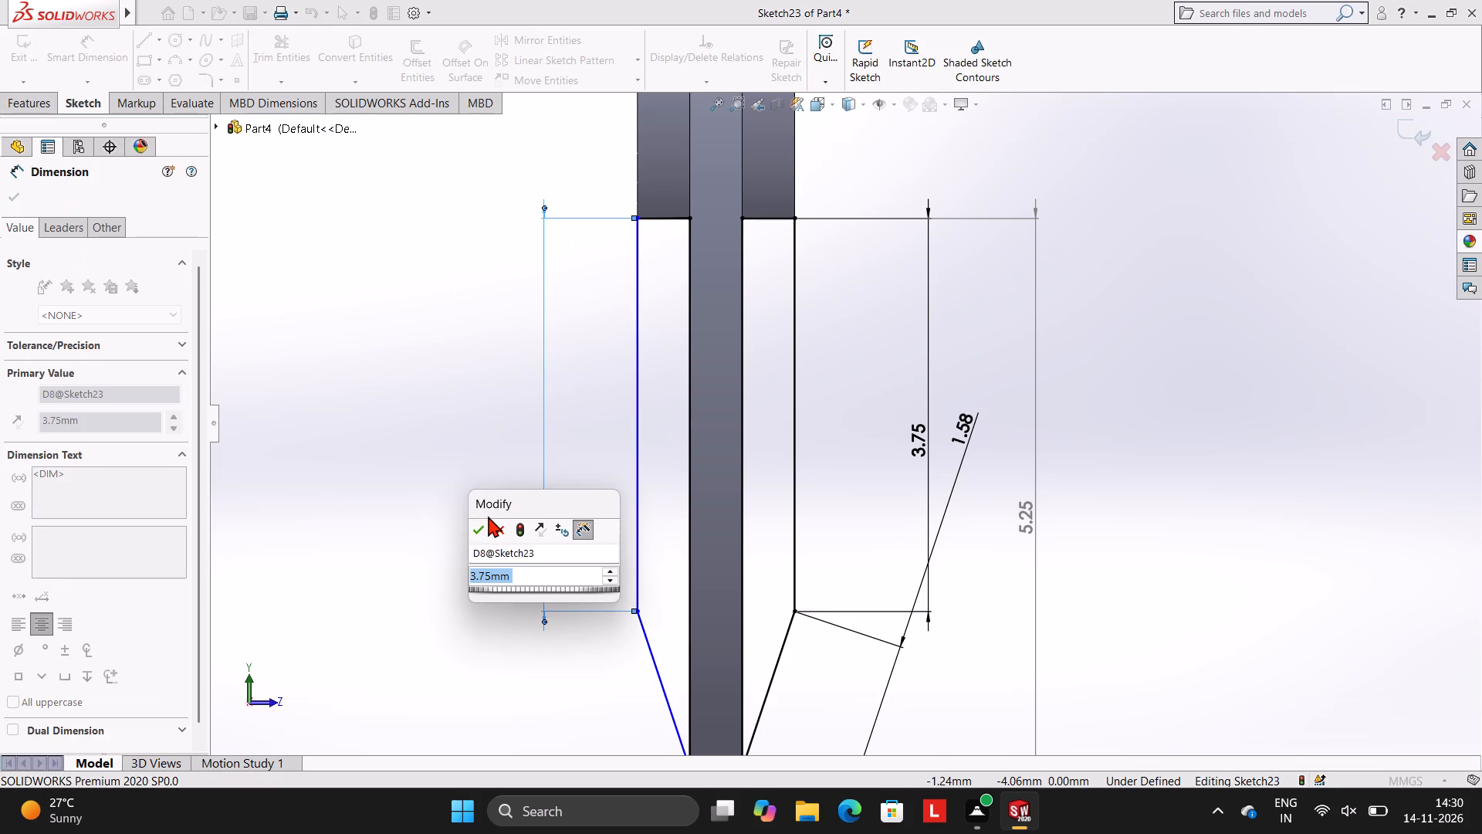
{"action": "left_click", "coordinate": [479, 525]}
{"action": "left_click", "coordinate": [445, 452]}
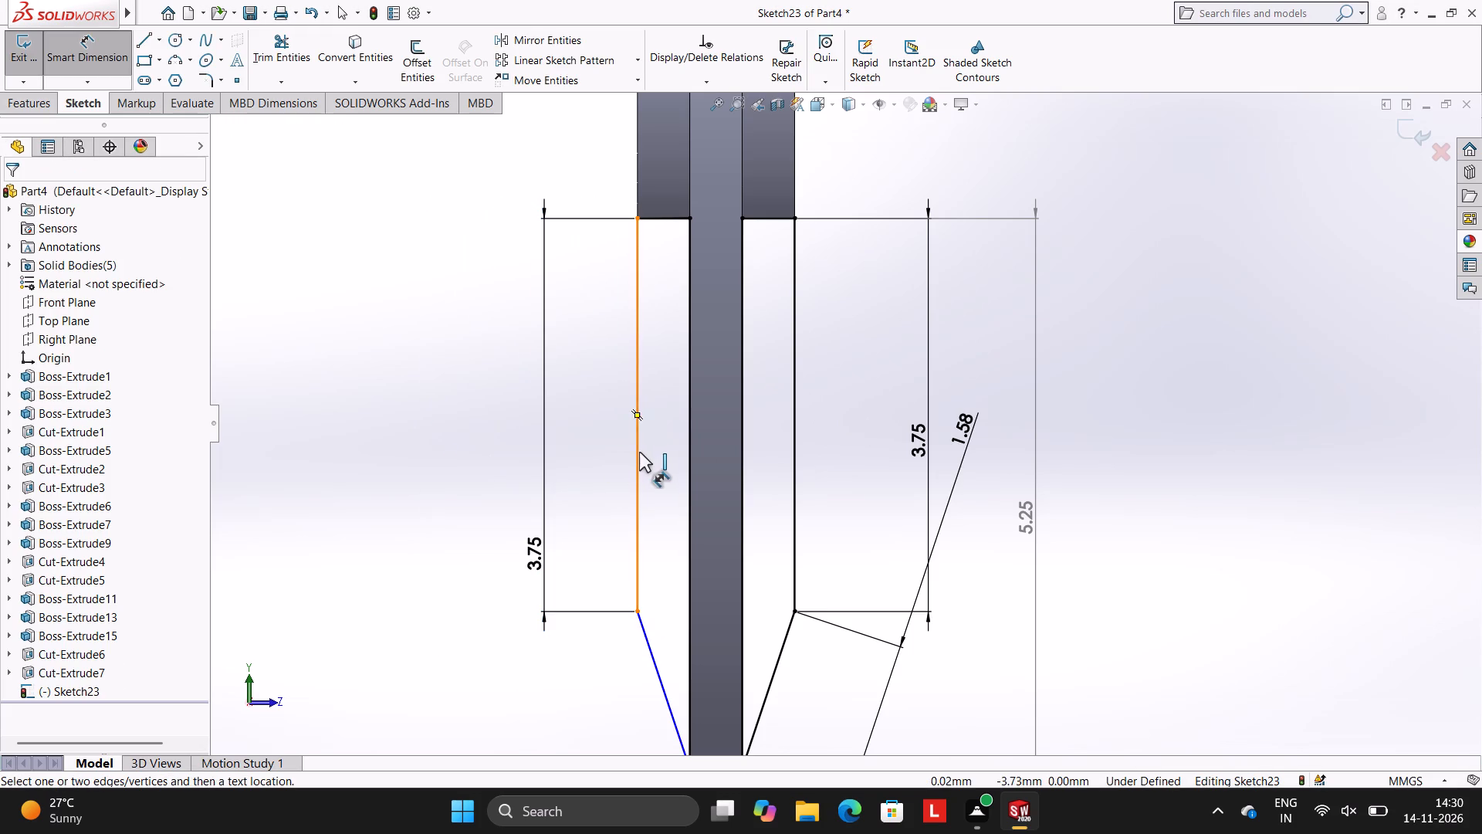
Dimension the spacing between the outer and inner vertical lines of the nearer negative-Y profile at 0.50 mm.
{"action": "left_click", "coordinate": [639, 452]}
{"action": "left_click", "coordinate": [689, 457]}
{"action": "left_click", "coordinate": [565, 393]}
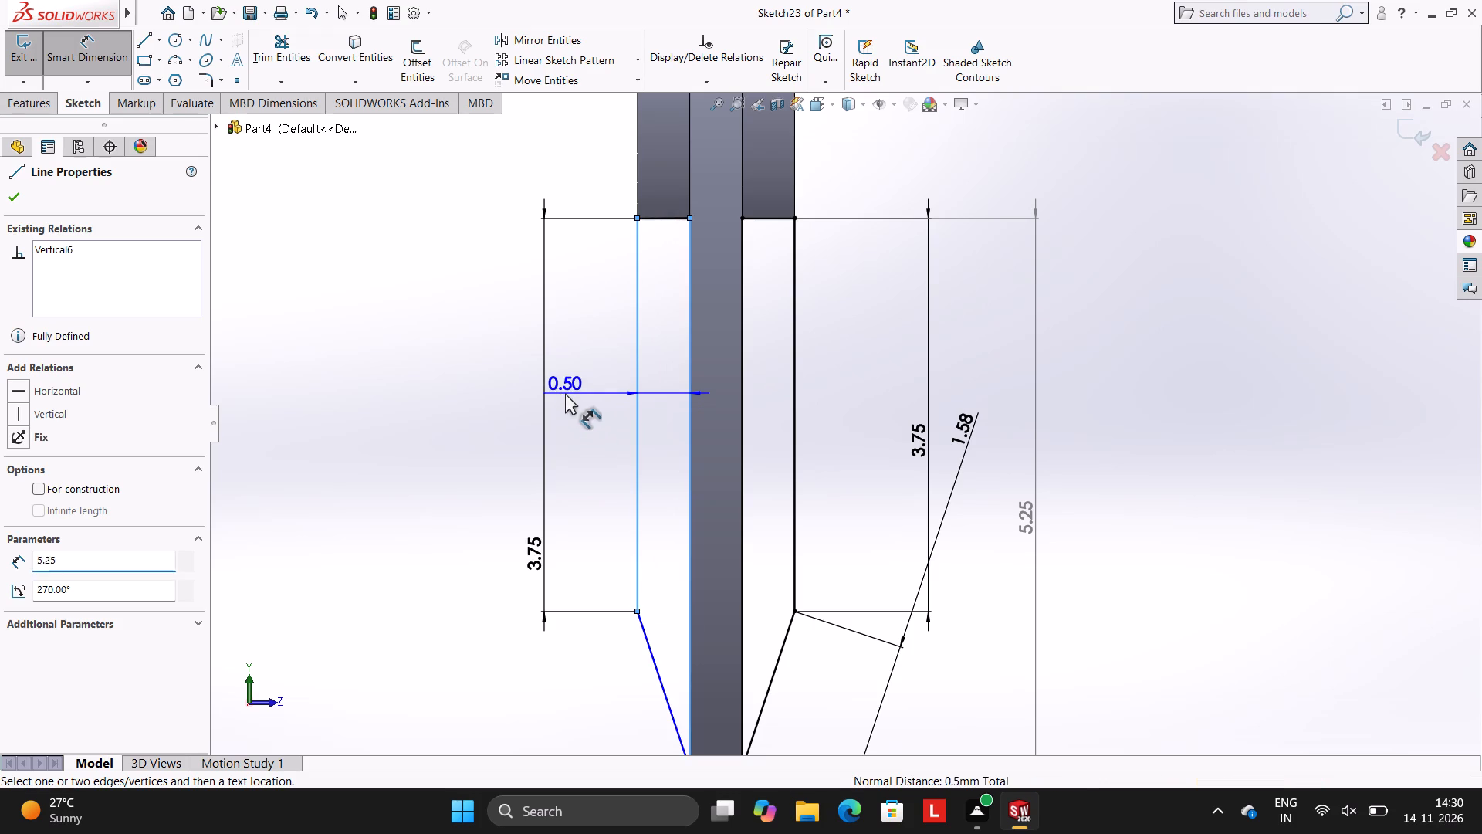
{"action": "left_click", "coordinate": [501, 369]}
{"action": "left_click", "coordinate": [457, 359]}
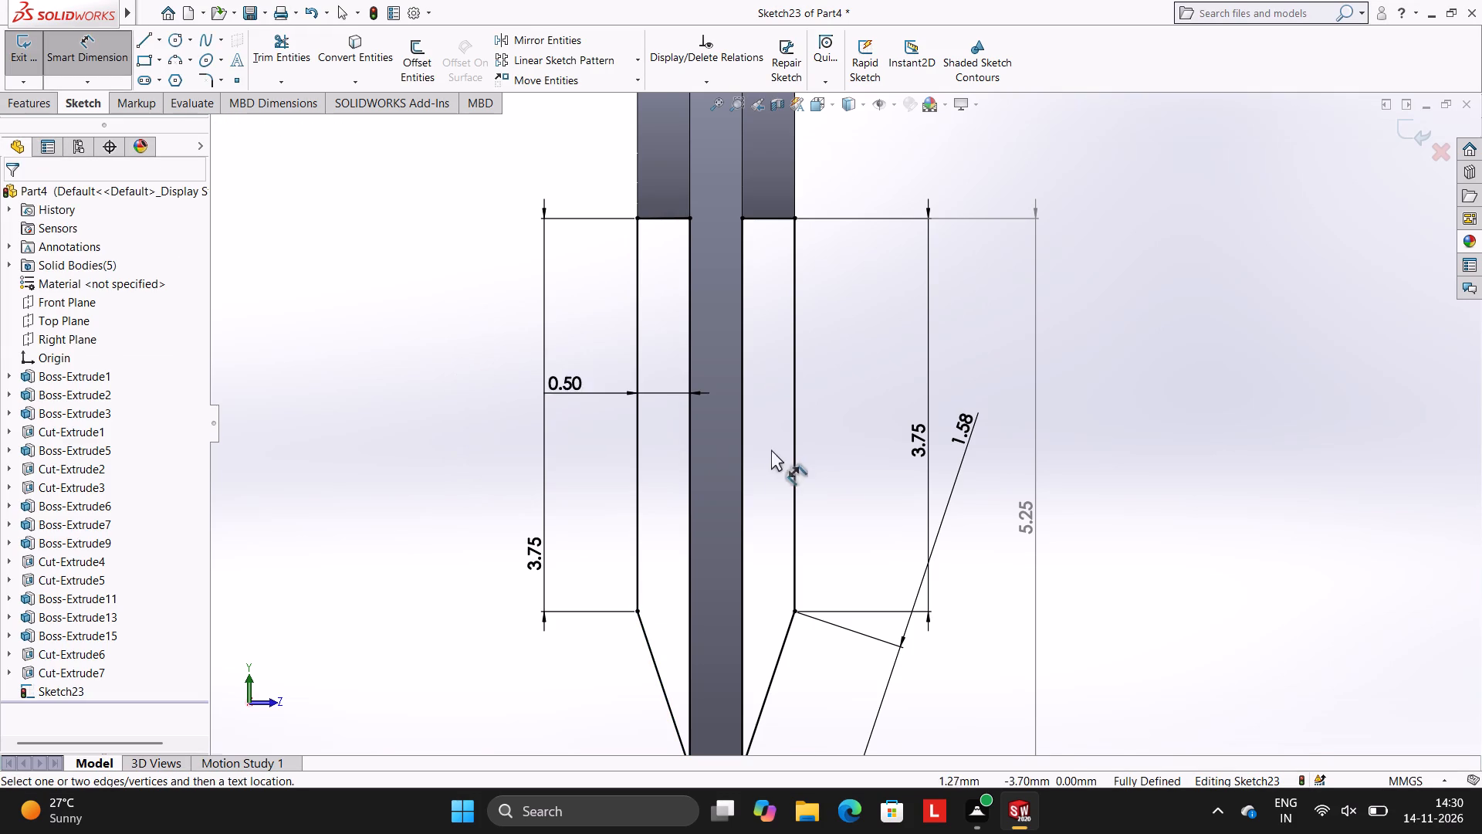
Extrude the sloped rib profiles as a blind boss 1.5 mm deep in the reversed direction, with Merge result turned off.
{"action": "scroll", "coordinate": [772, 449], "scroll_direction": "up", "scroll_amount": 3}
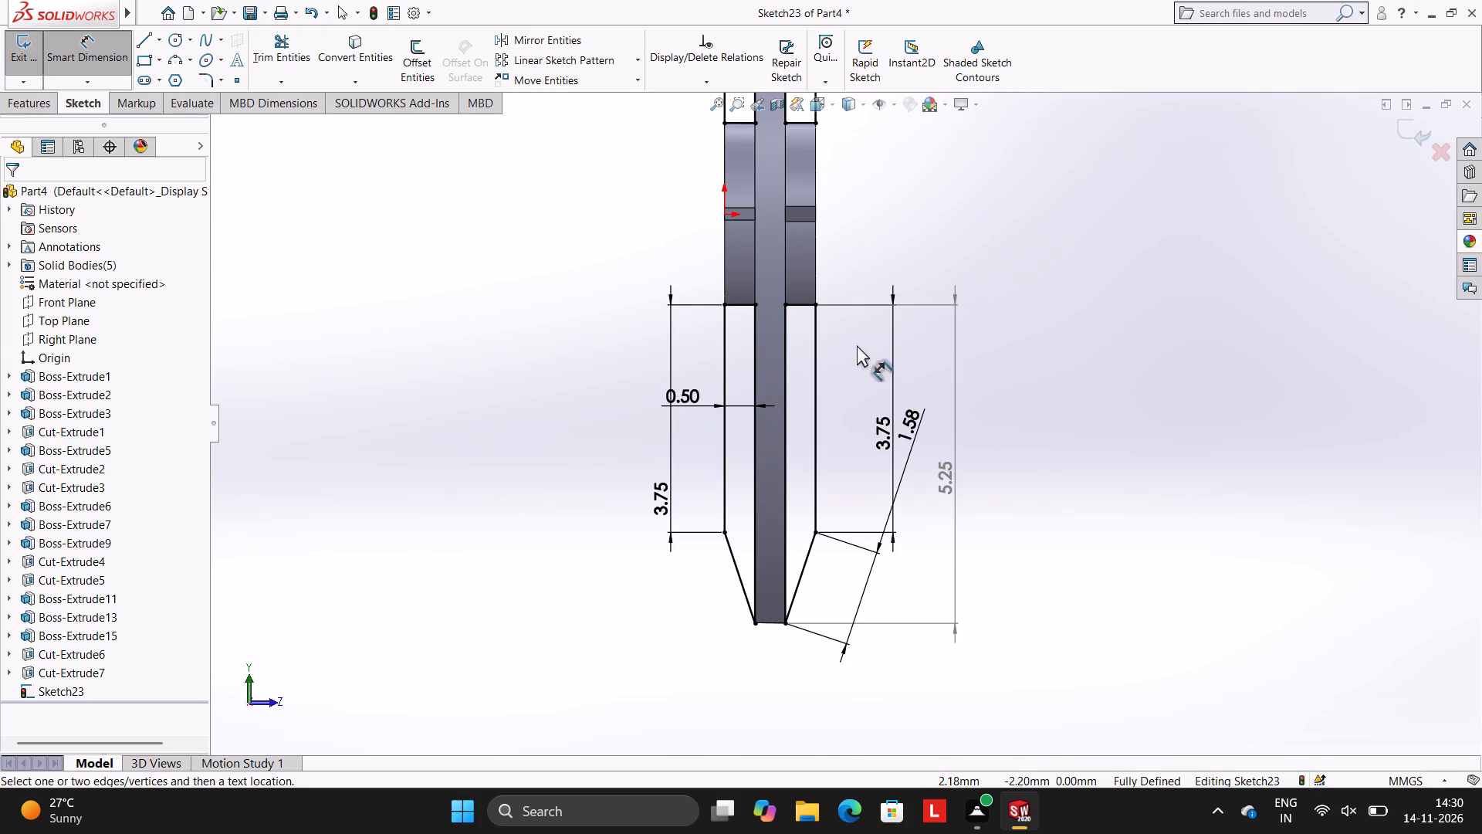
{"action": "scroll", "coordinate": [896, 337], "scroll_direction": "up", "scroll_amount": 4}
{"action": "scroll", "coordinate": [890, 289], "scroll_direction": "down", "scroll_amount": 1}
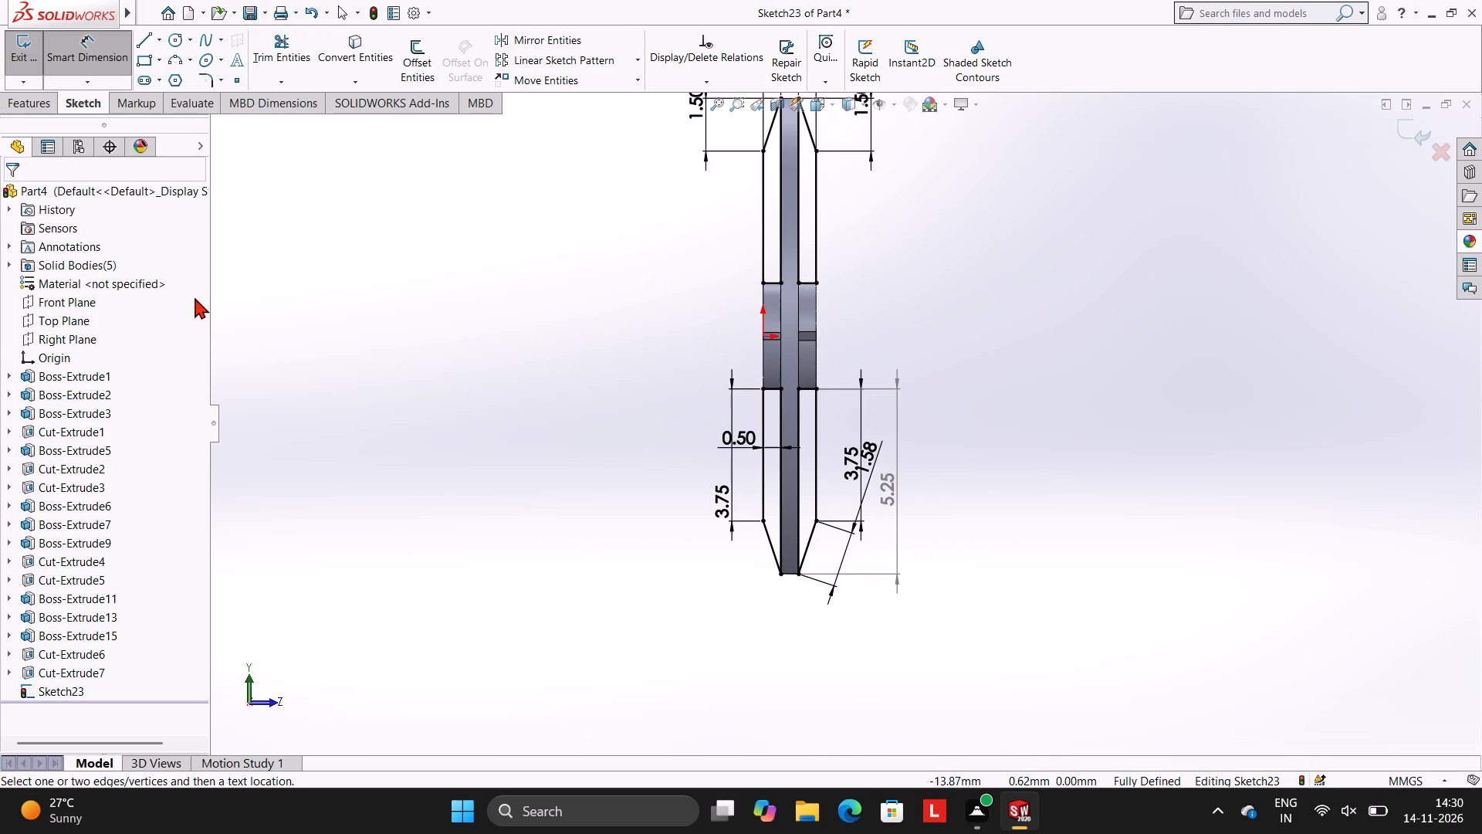
{"action": "left_click", "coordinate": [42, 113]}
{"action": "left_click", "coordinate": [41, 69]}
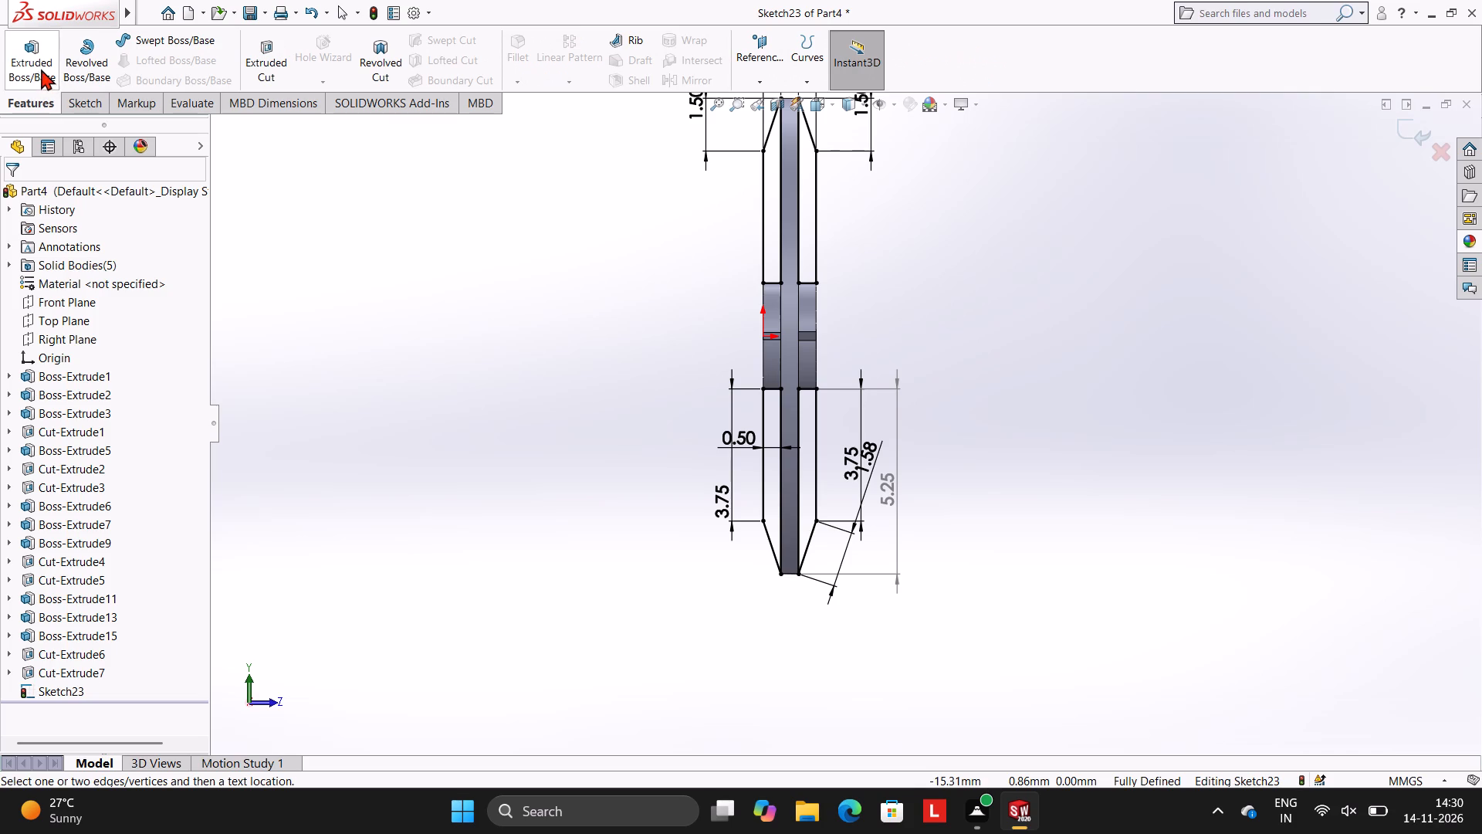
{"action": "middle_click_drag", "start_coordinate": [1002, 307], "coordinate": [1070, 306]}
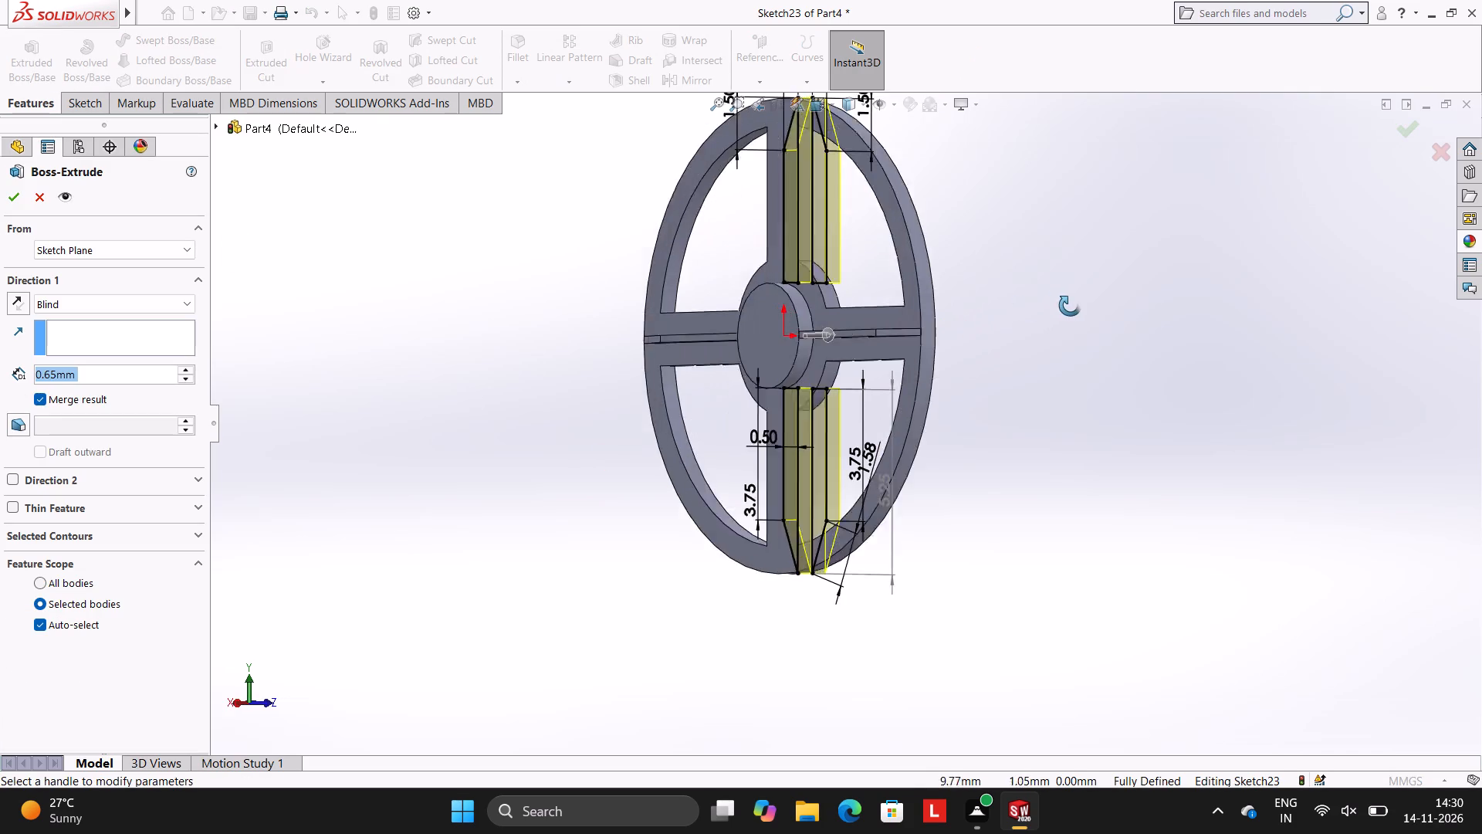
{"action": "middle_click_drag", "start_coordinate": [1070, 306], "coordinate": [1095, 317]}
{"action": "left_click", "coordinate": [12, 303]}
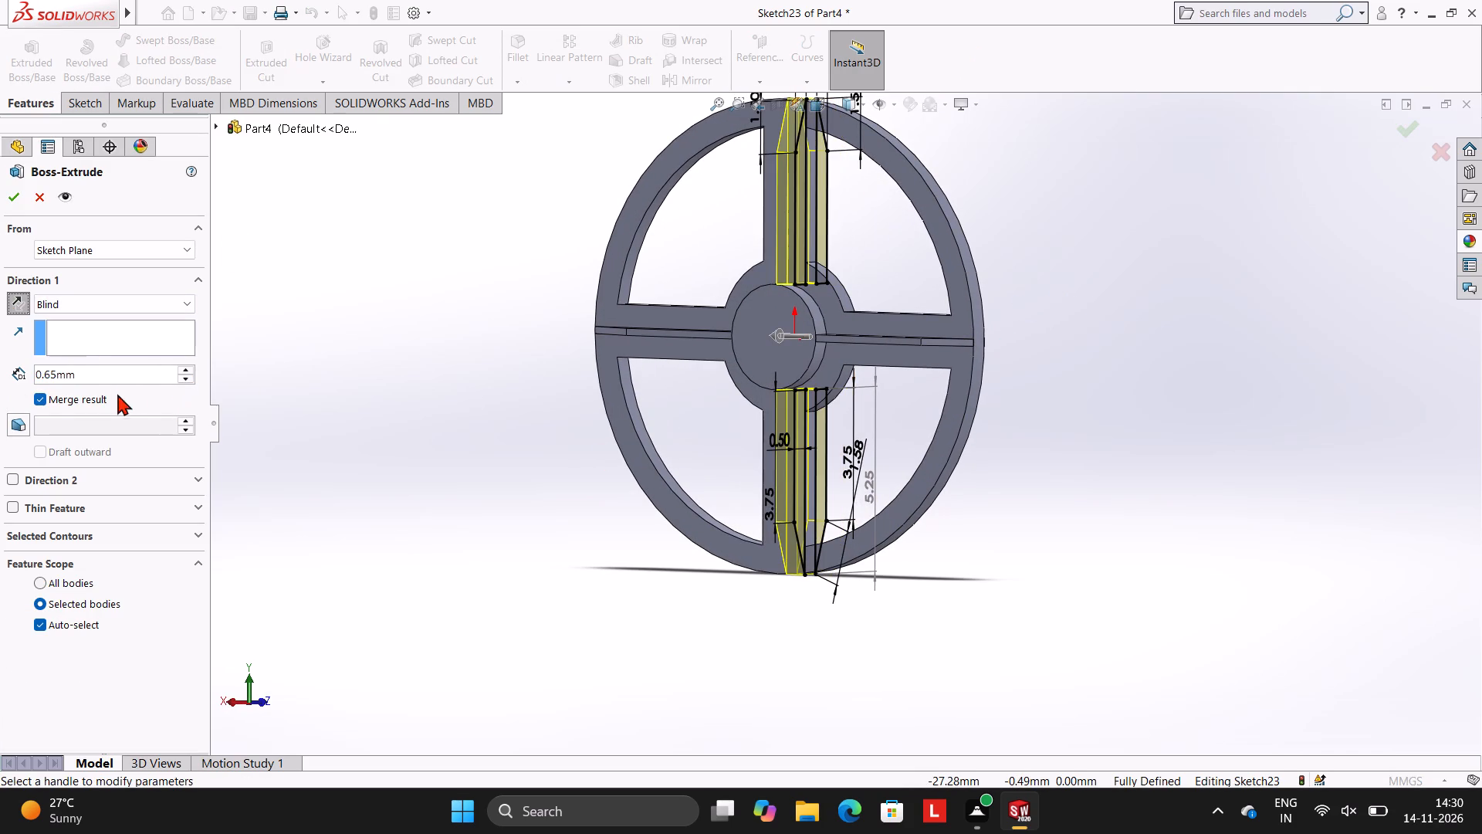
{"action": "left_click", "coordinate": [80, 374]}
{"action": "key", "text": "BackSpace"}
{"action": "key", "text": "BackSpace"}
{"action": "key", "text": "BackSpace"}
{"action": "key", "text": "BackSpace"}
{"action": "key", "text": "BackSpace"}
{"action": "key", "text": "BackSpace"}
{"action": "key", "text": "BackSpace"}
{"action": "key", "text": "BackSpace"}
{"action": "key", "text": "BackSpace"}
{"action": "key", "text": "BackSpace"}
{"action": "key", "text": "BackSpace"}
{"action": "key", "text": "BackSpace"}
{"action": "key", "text": "BackSpace"}
{"action": "key", "text": "BackSpace"}
{"action": "key", "text": "BackSpace"}
{"action": "key", "text": "BackSpace"}
{"action": "key", "text": "BackSpace"}
{"action": "type", "text": "1.5"}
{"action": "key", "text": "Return"}
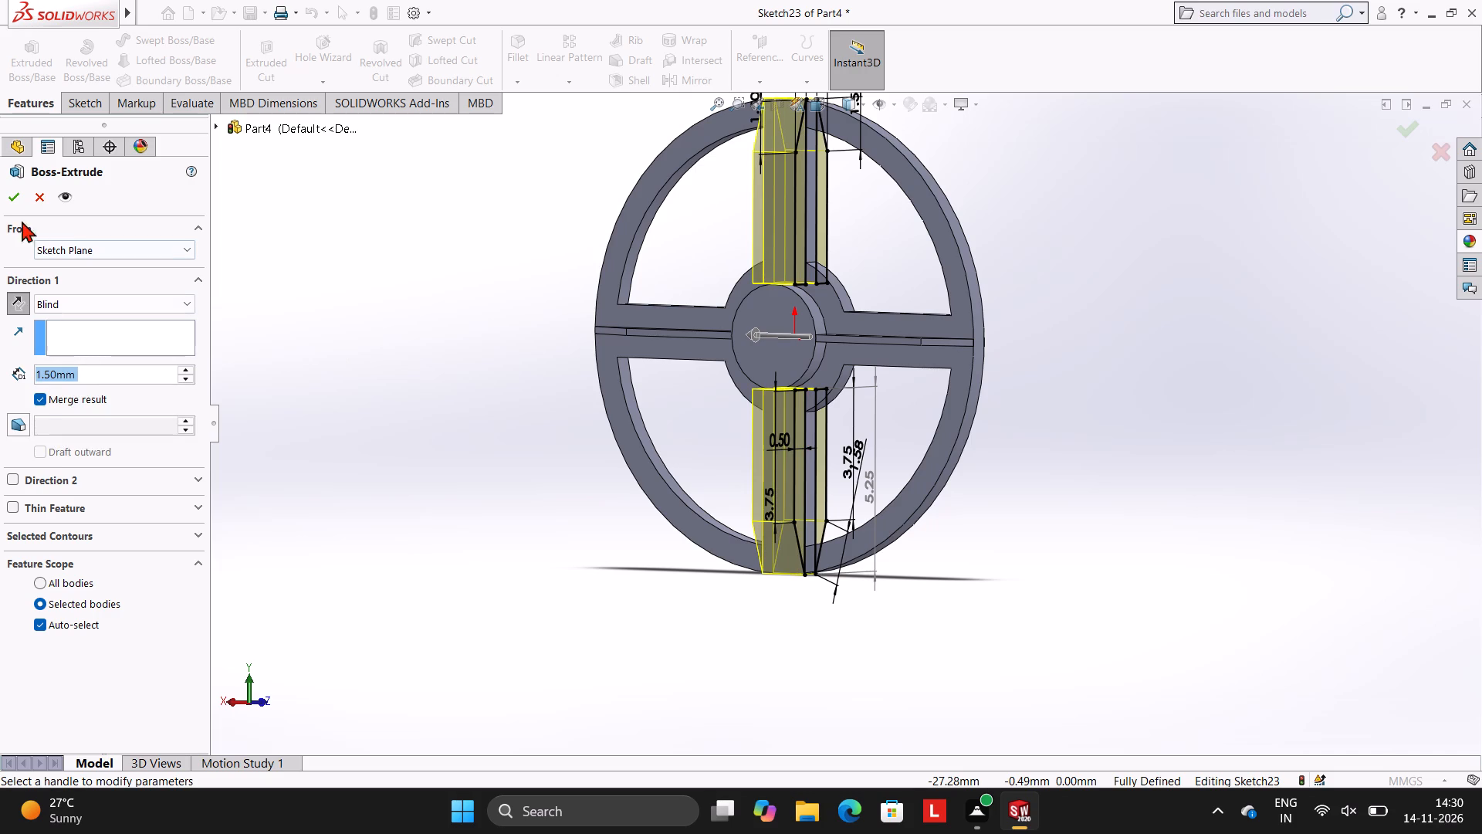
{"action": "left_click", "coordinate": [19, 202]}
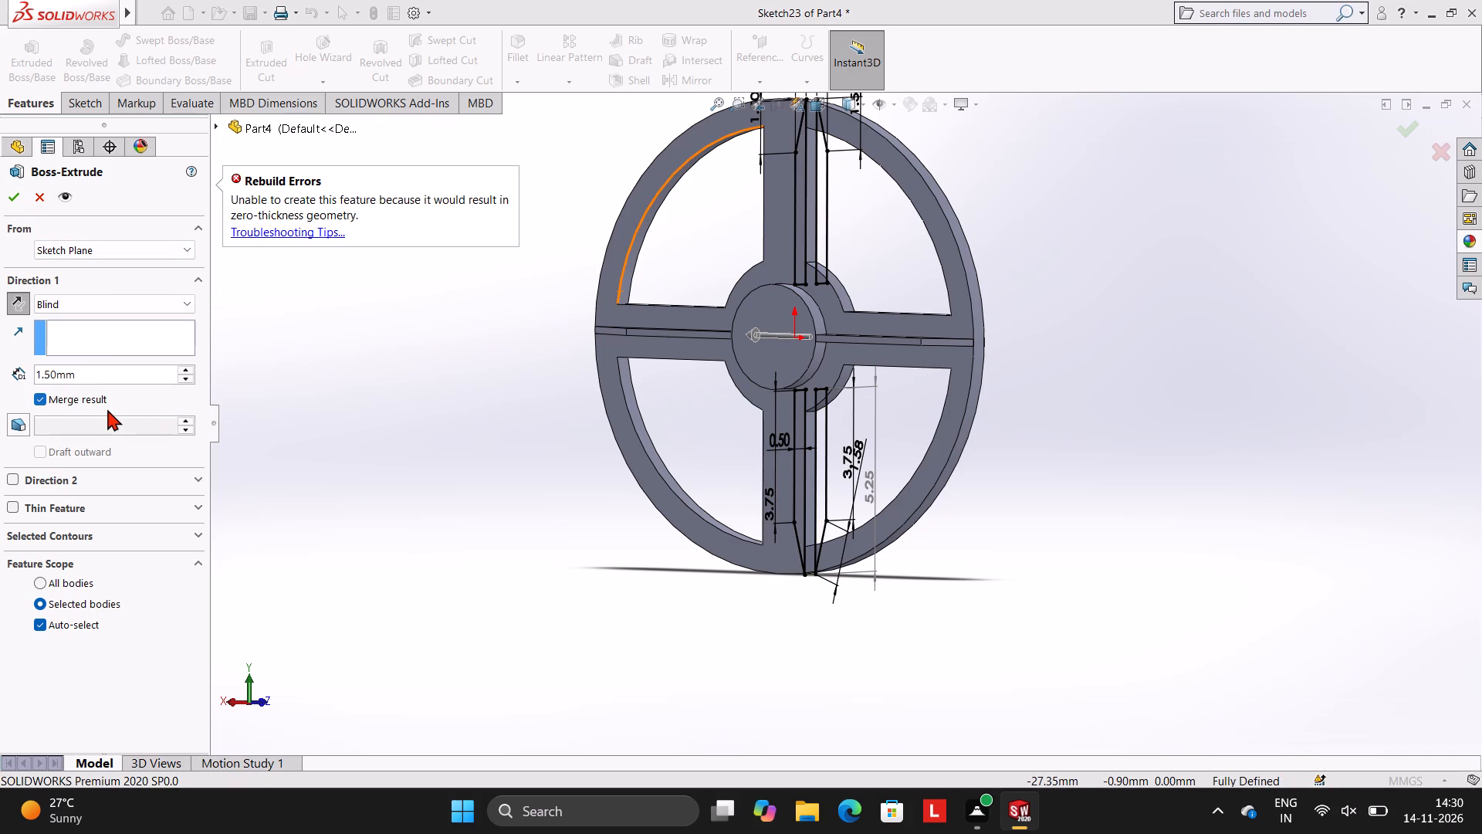
{"action": "left_click", "coordinate": [89, 398]}
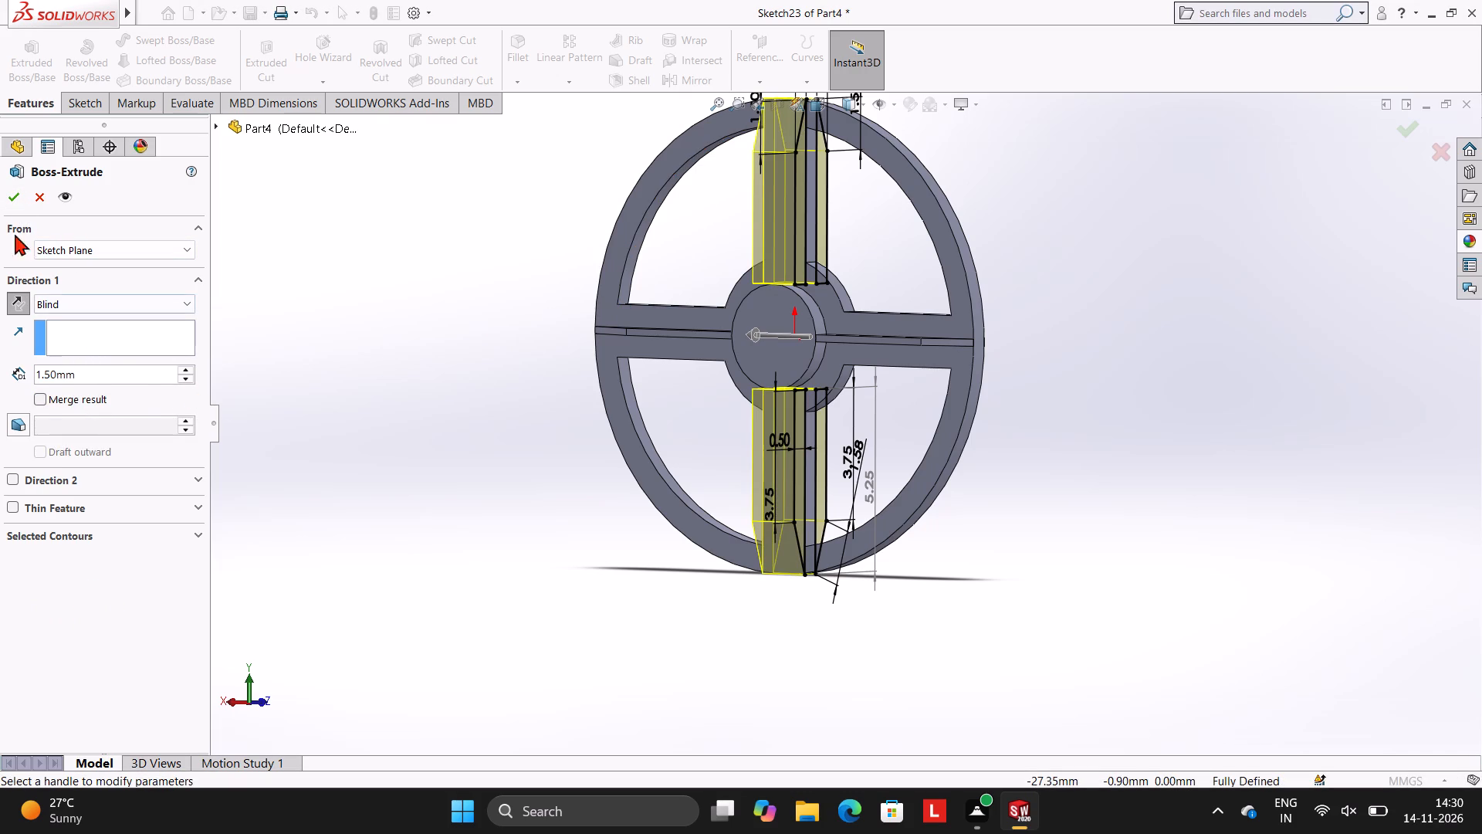
{"action": "left_click", "coordinate": [9, 206]}
{"action": "left_click", "coordinate": [325, 314]}
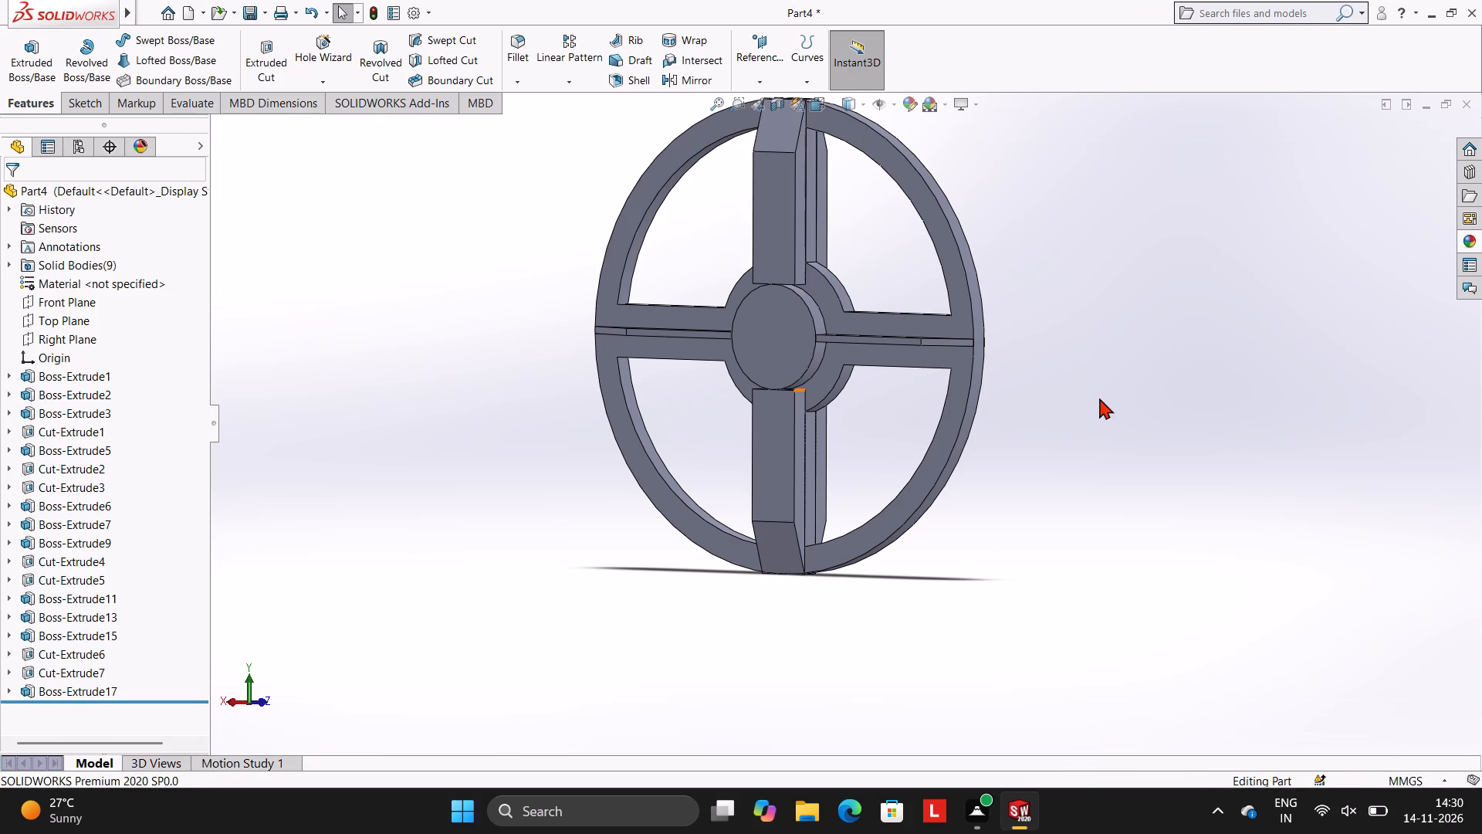
Start a new sketch on the side face of the positive-Y arm and orient the view normal to it.
{"action": "middle_click_drag", "start_coordinate": [1057, 366], "coordinate": [963, 345]}
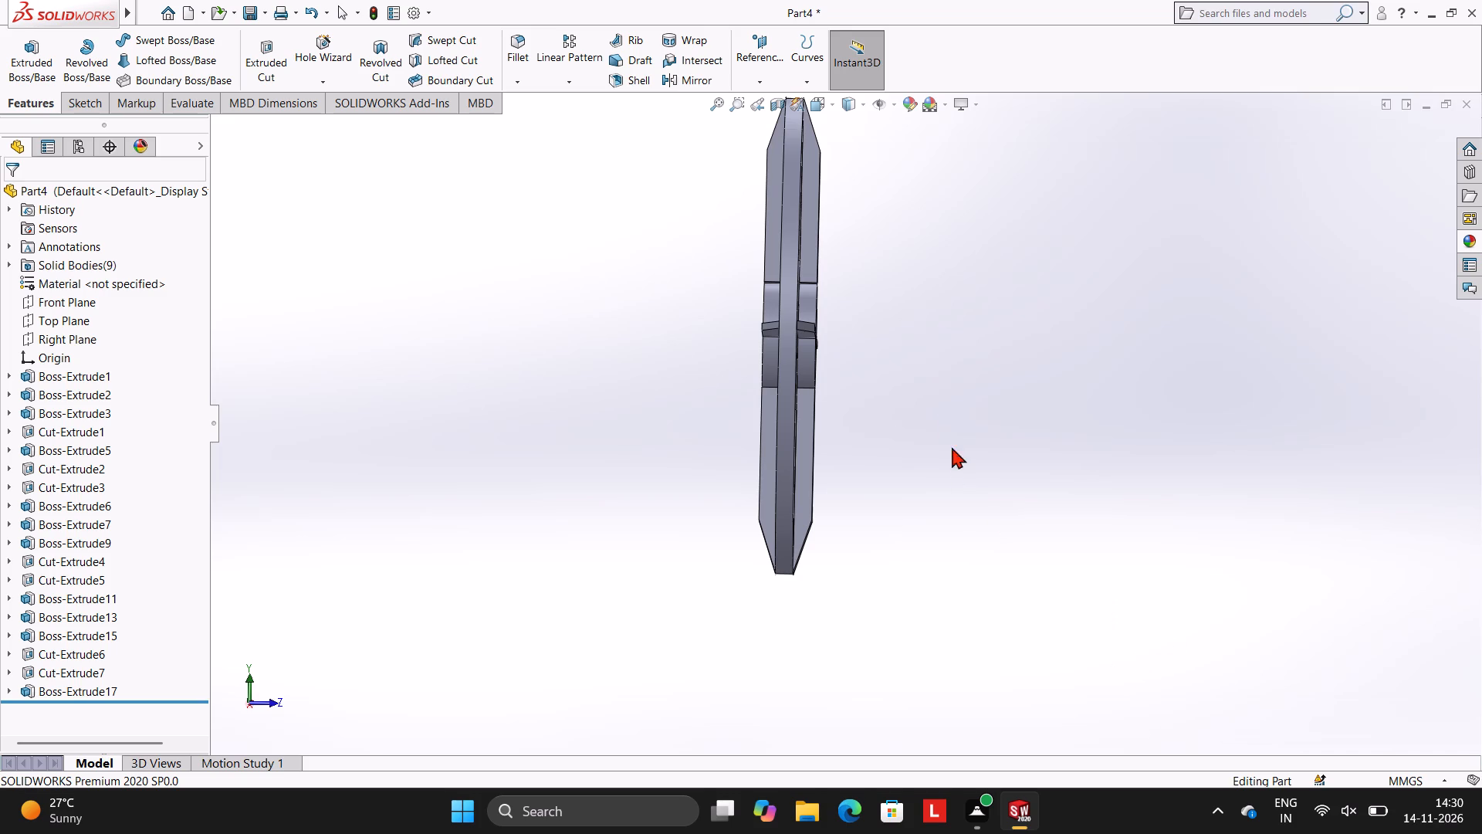
{"action": "scroll", "coordinate": [922, 391], "scroll_direction": "down", "scroll_amount": 2}
{"action": "scroll", "coordinate": [787, 327], "scroll_direction": "up", "scroll_amount": 3}
{"action": "scroll", "coordinate": [787, 327], "scroll_direction": "down", "scroll_amount": 3}
{"action": "middle_click_drag", "start_coordinate": [905, 395], "coordinate": [912, 426]}
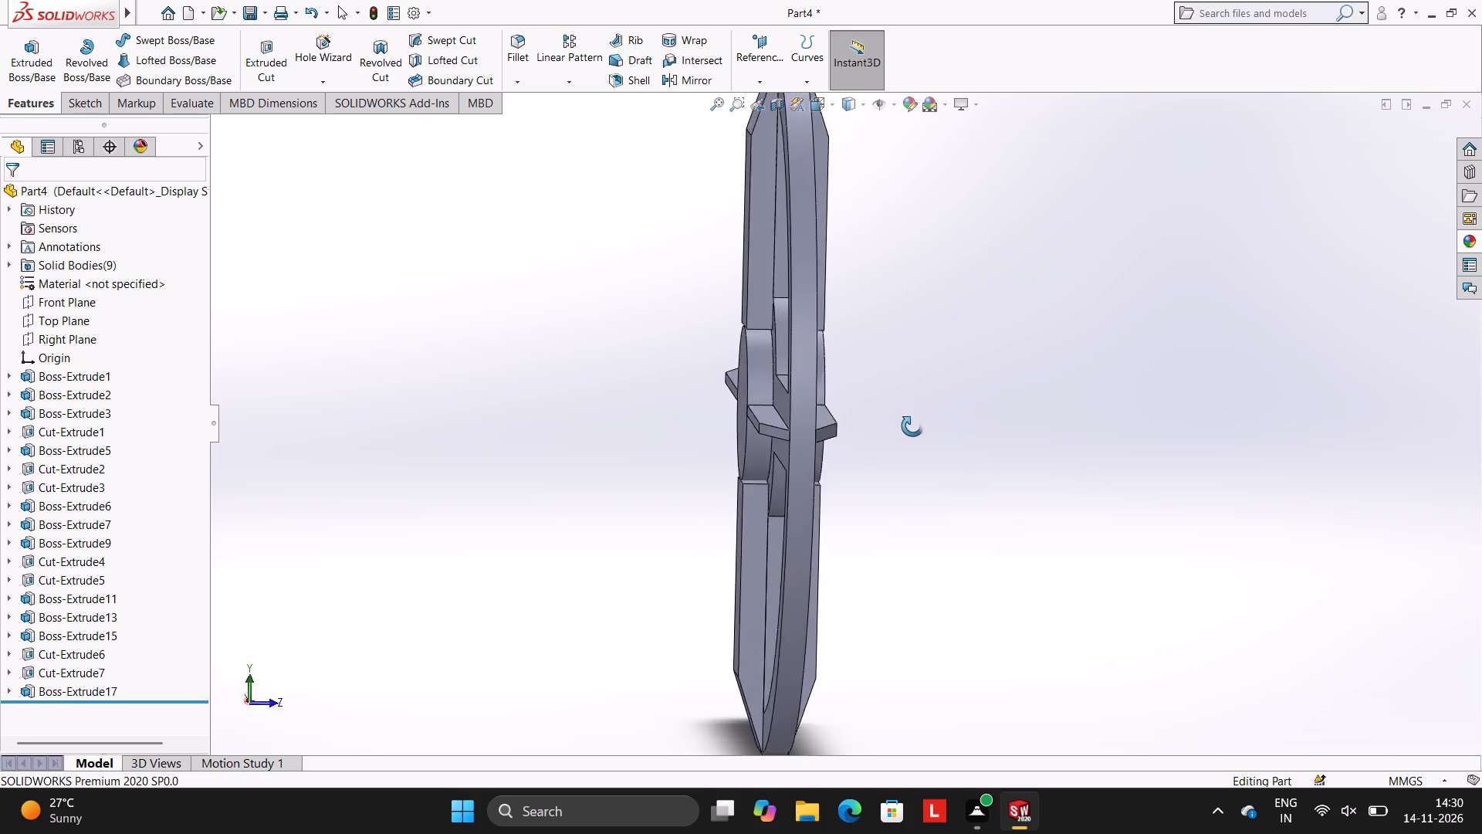
{"action": "middle_click_drag", "start_coordinate": [912, 426], "coordinate": [908, 406]}
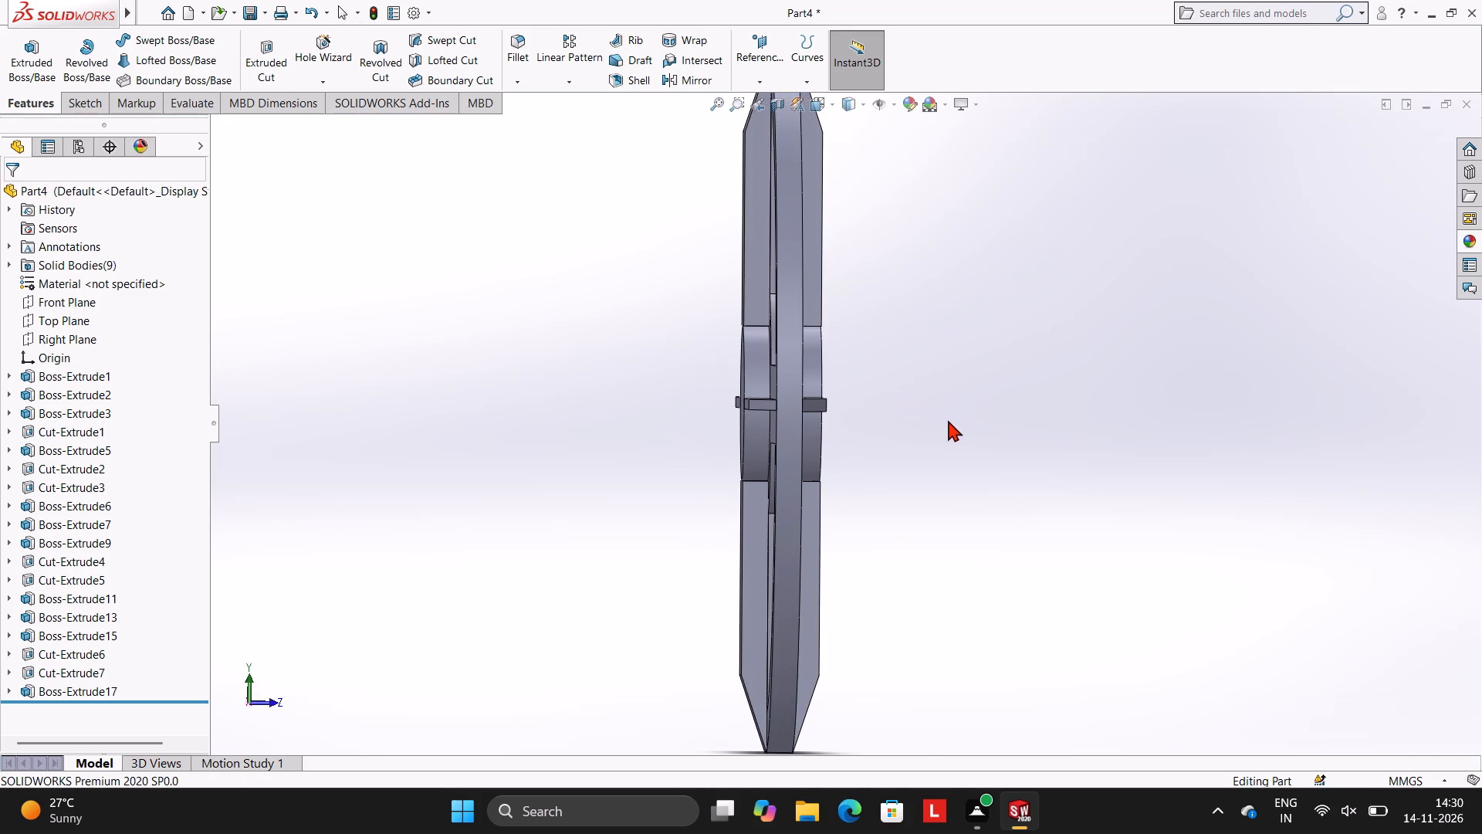
{"action": "middle_click_drag", "start_coordinate": [854, 249], "coordinate": [875, 257]}
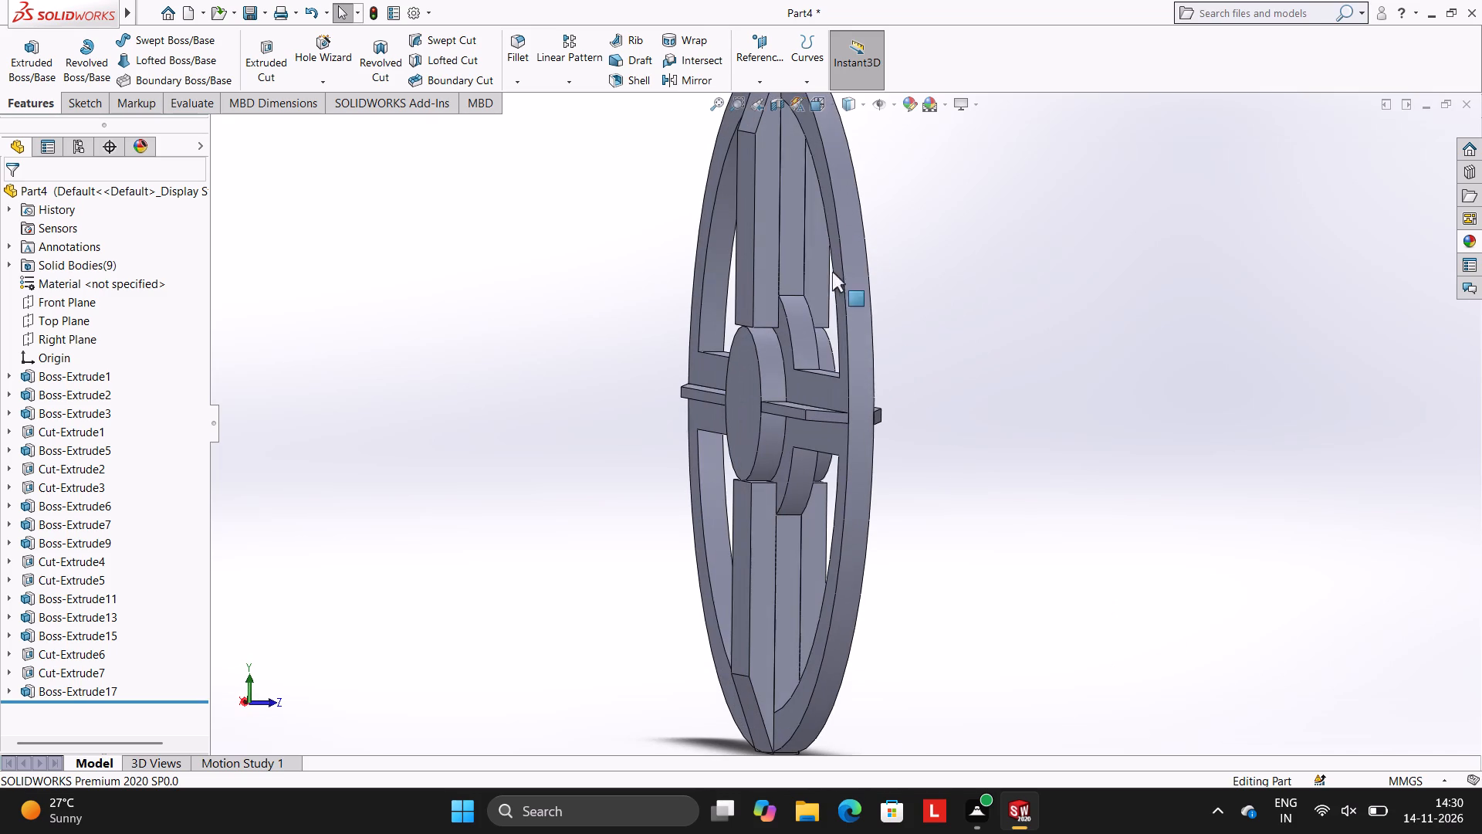
{"action": "left_click", "coordinate": [795, 252]}
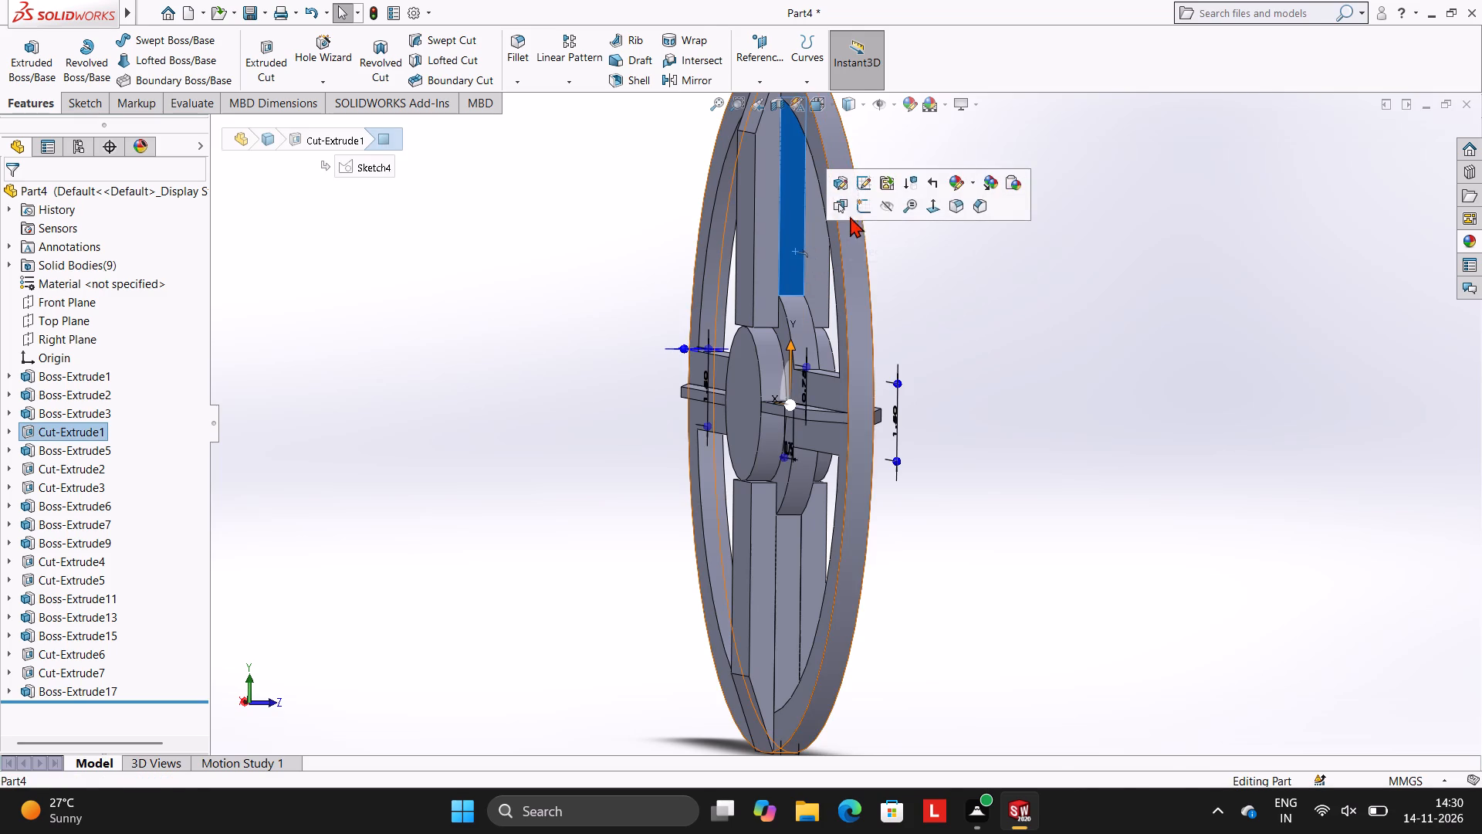
{"action": "left_click", "coordinate": [861, 209]}
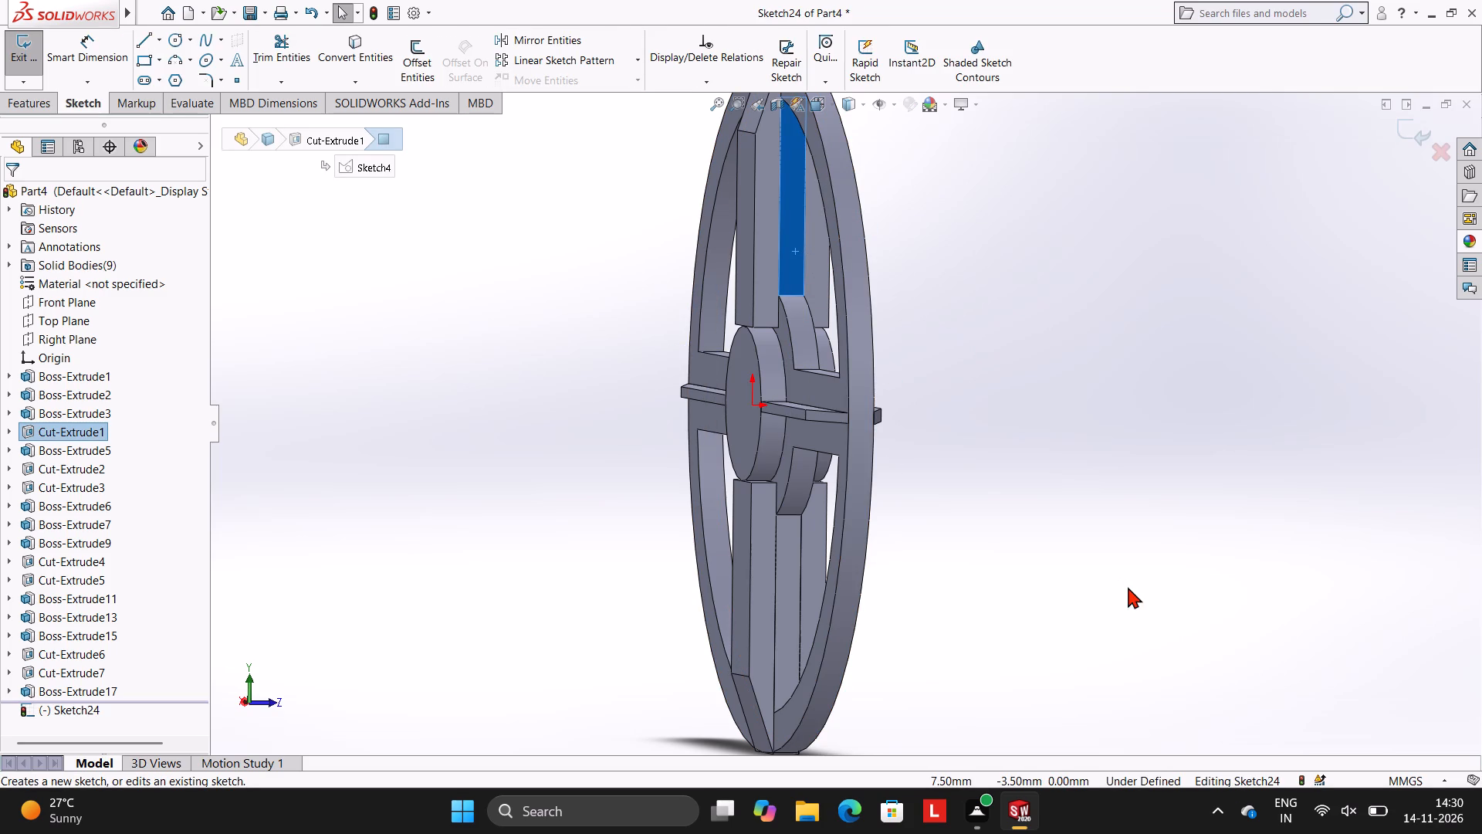
{"action": "key", "text": "ctrl+8"}
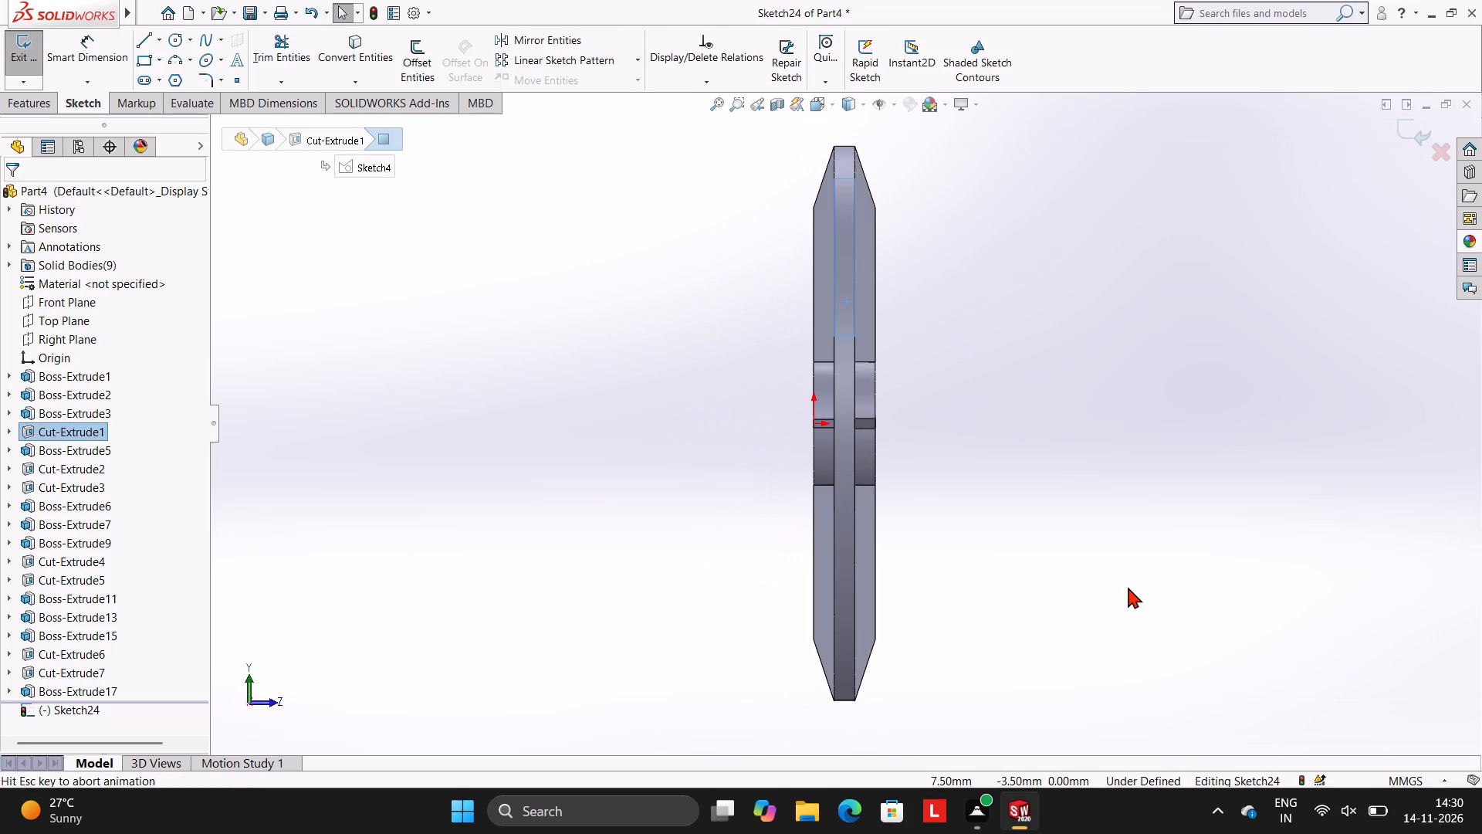
{"action": "key", "text": "Escape"}
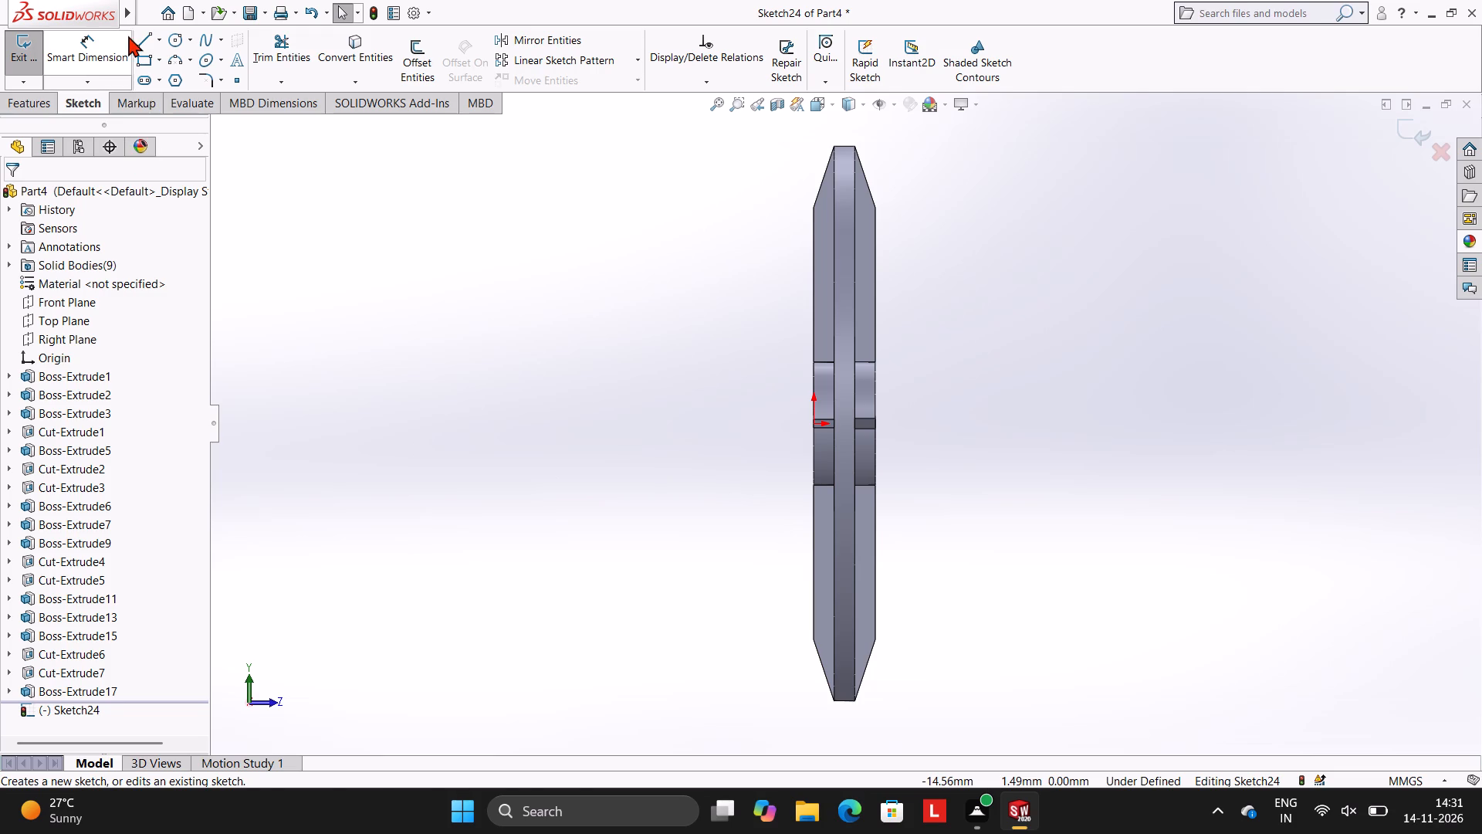
Trace the positive-Y sloped rib on the +Z side with a closed four-line profile, its outer vertical line about 3.75 mm long.
{"action": "left_click", "coordinate": [149, 36]}
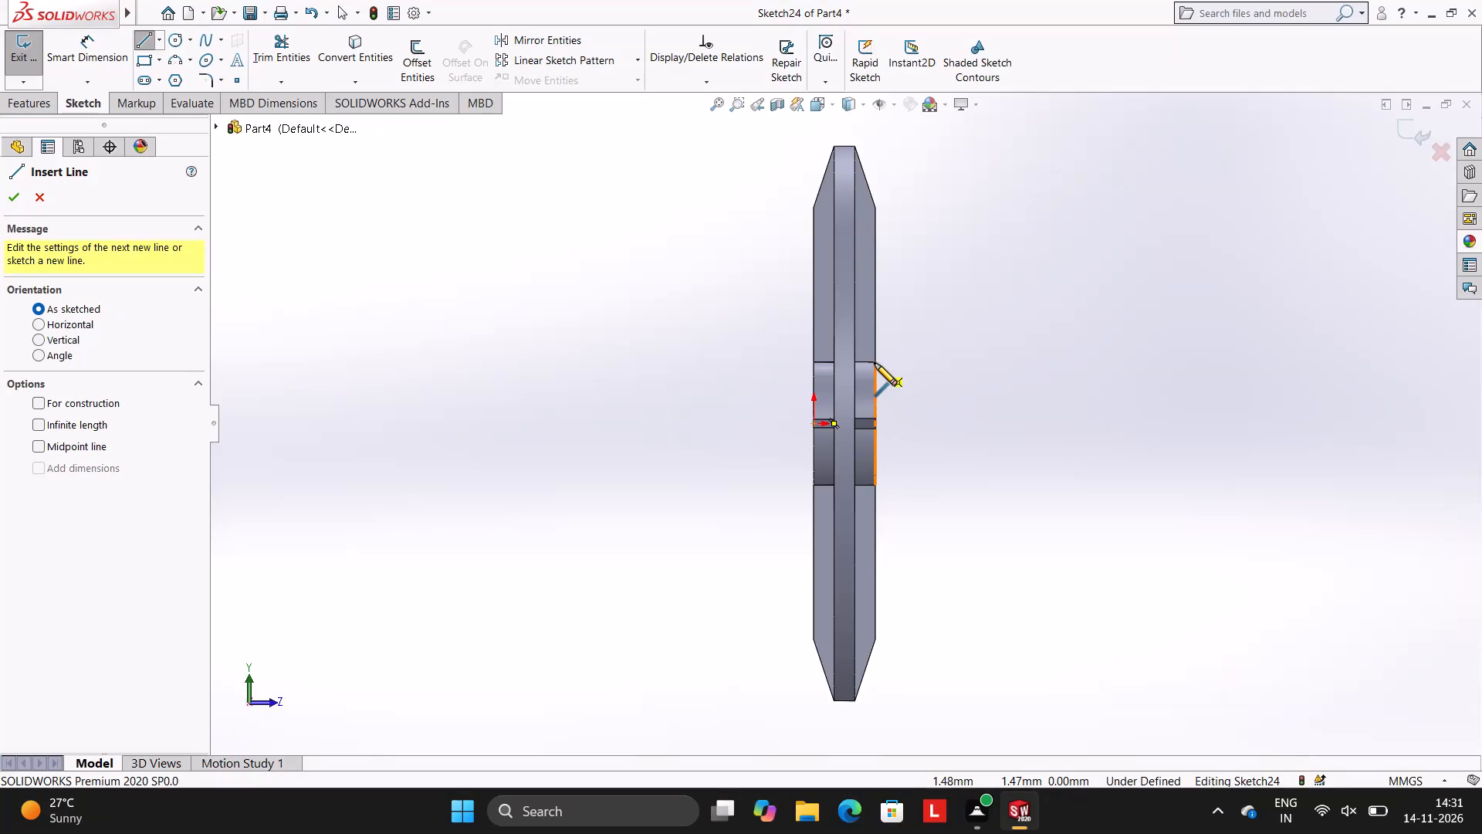
{"action": "scroll", "coordinate": [942, 310], "scroll_direction": "down", "scroll_amount": 3}
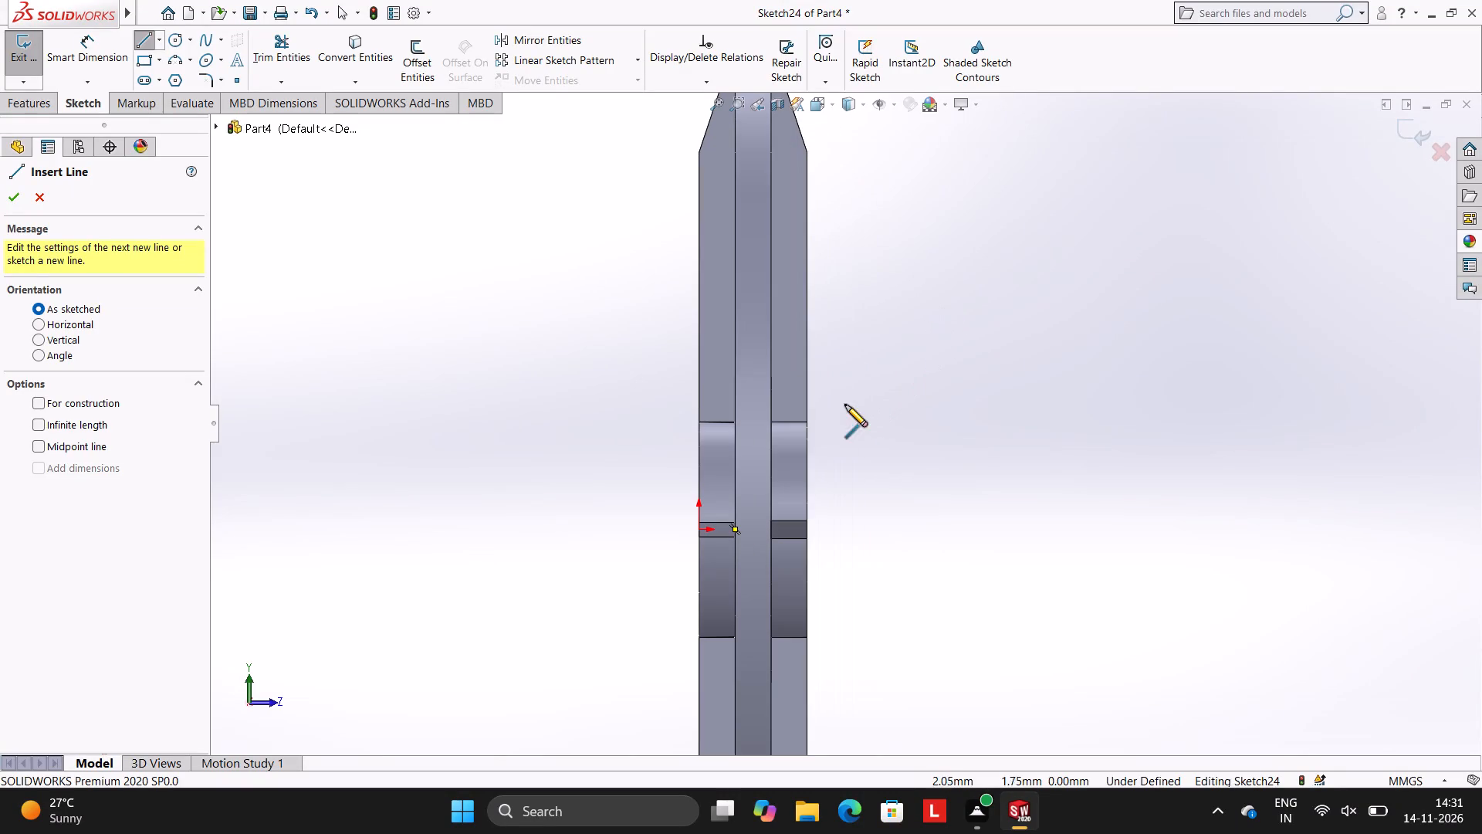
{"action": "left_click", "coordinate": [807, 422]}
{"action": "left_click", "coordinate": [772, 422]}
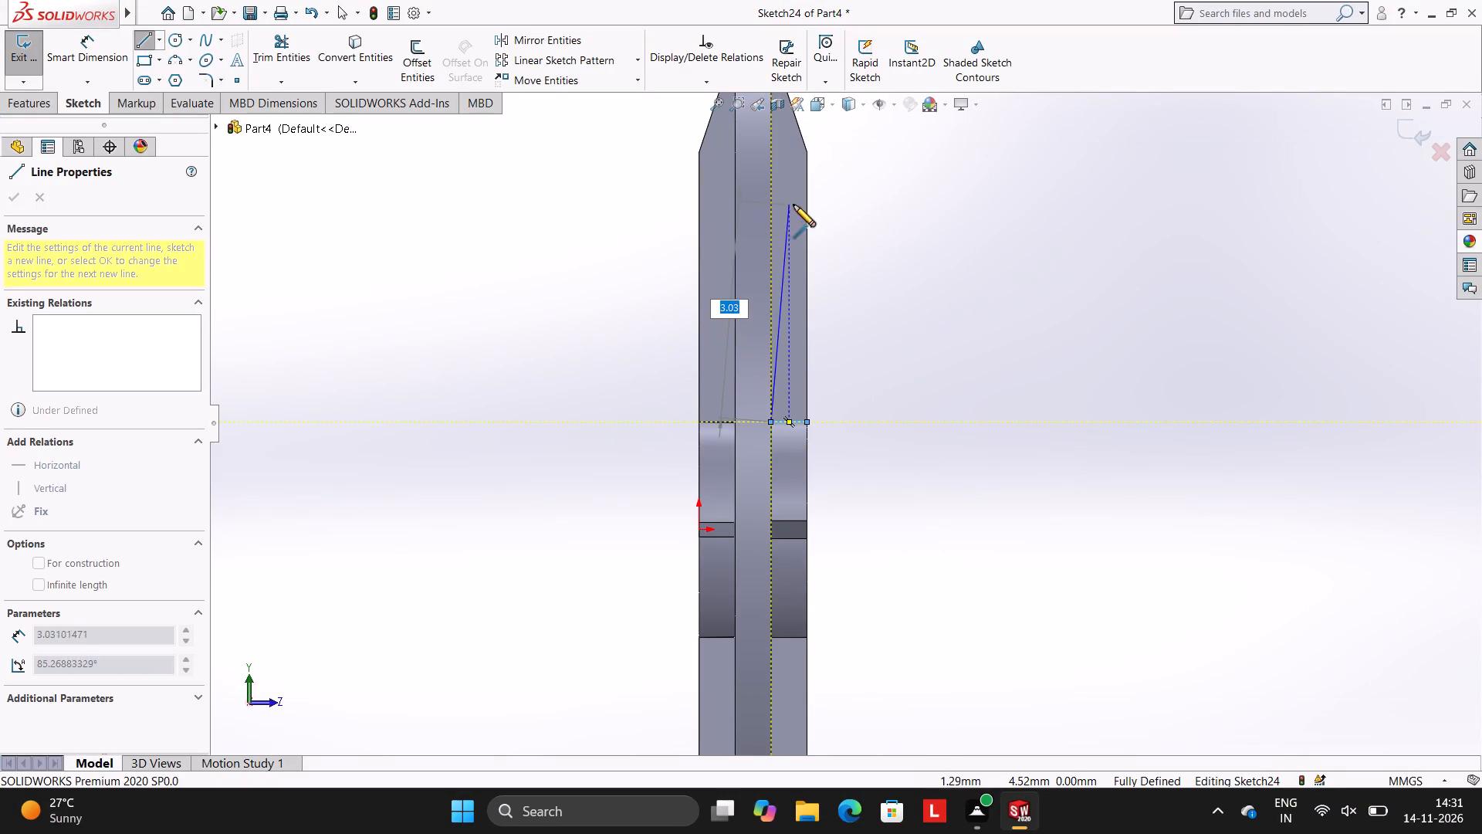
{"action": "scroll", "coordinate": [821, 241], "scroll_direction": "up", "scroll_amount": 2}
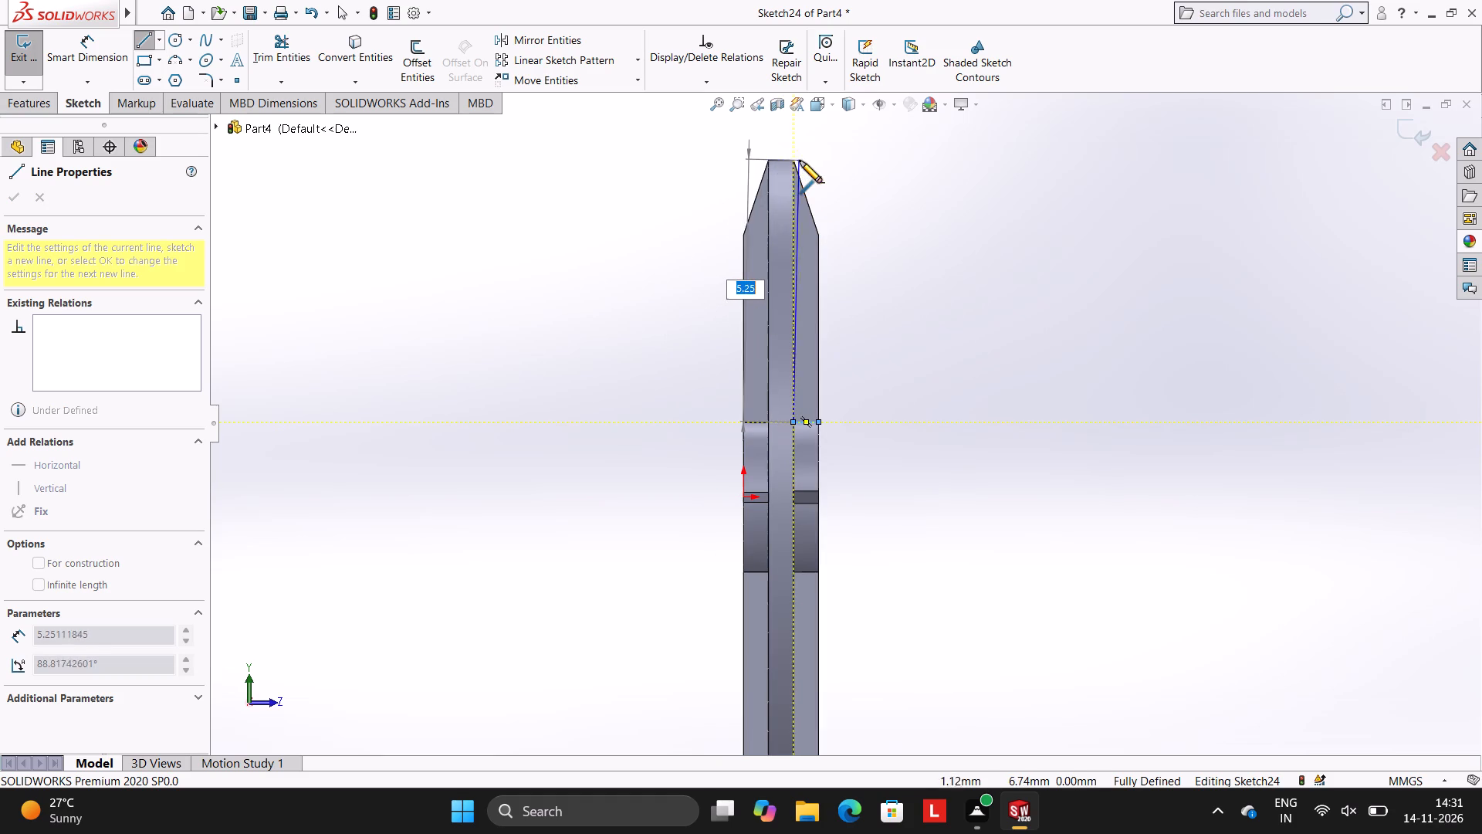
{"action": "left_click", "coordinate": [793, 161]}
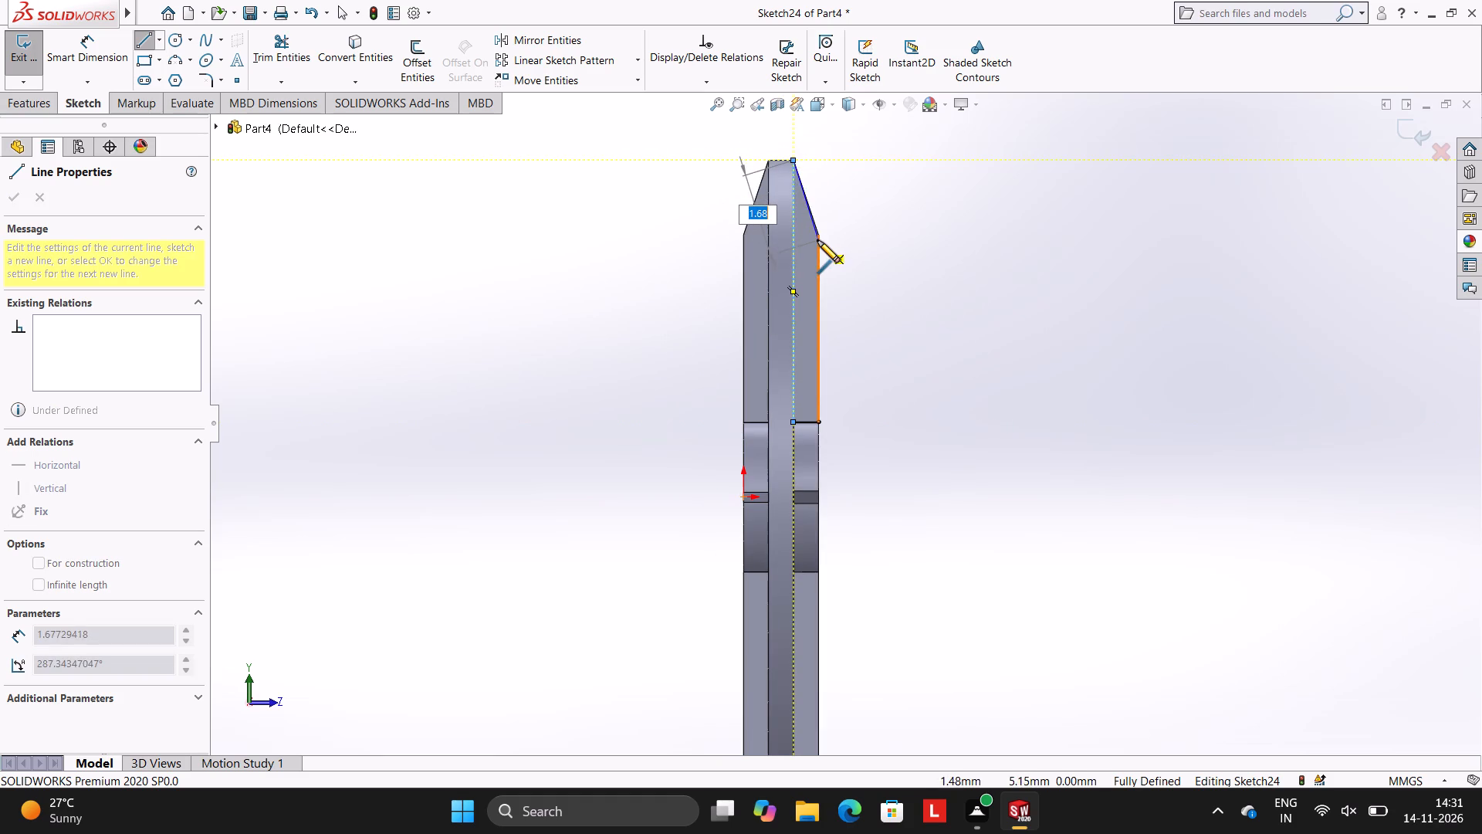
{"action": "left_click", "coordinate": [817, 235]}
{"action": "left_click", "coordinate": [817, 420]}
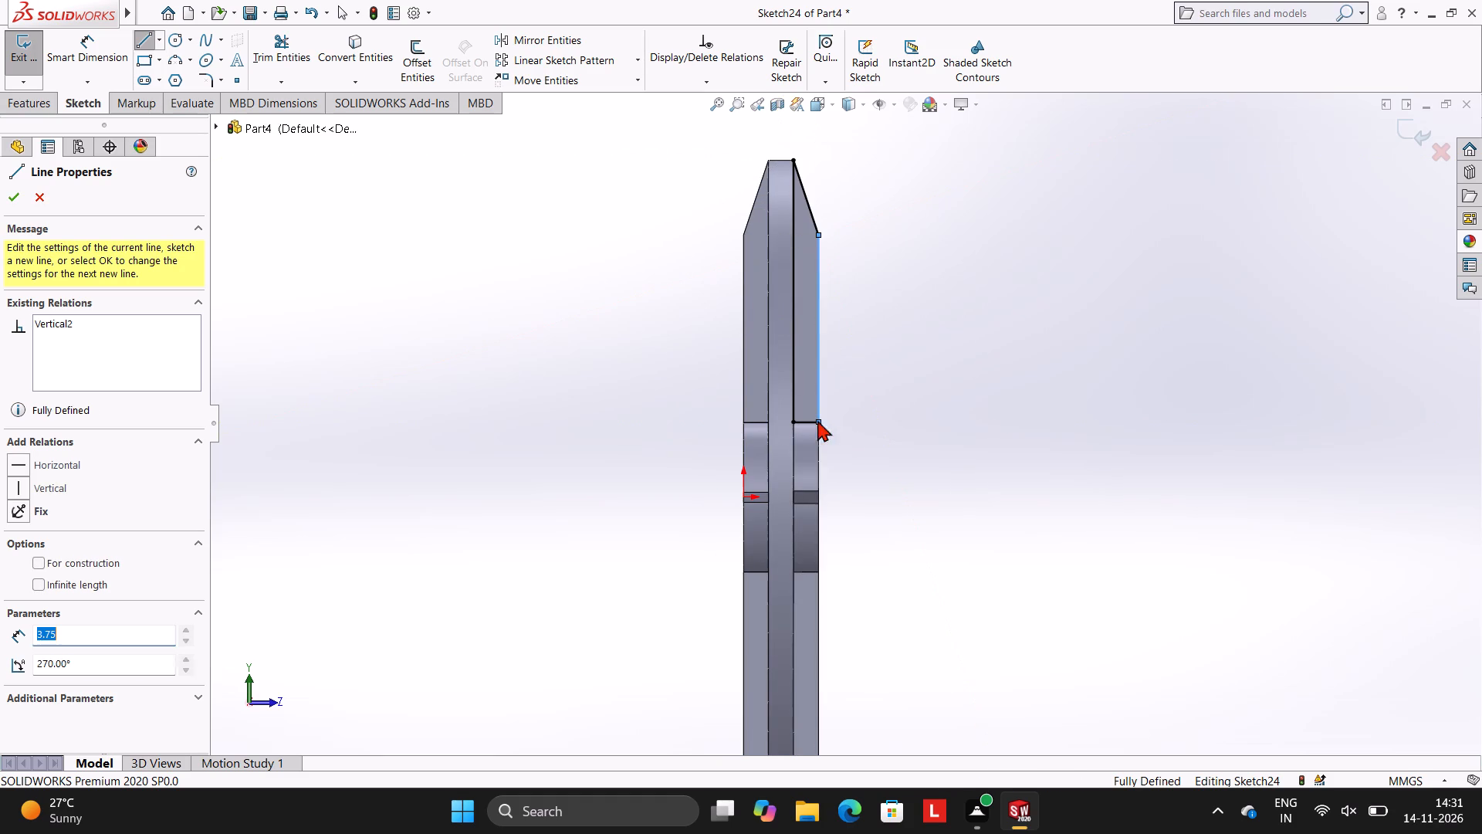
{"action": "key", "text": "Escape"}
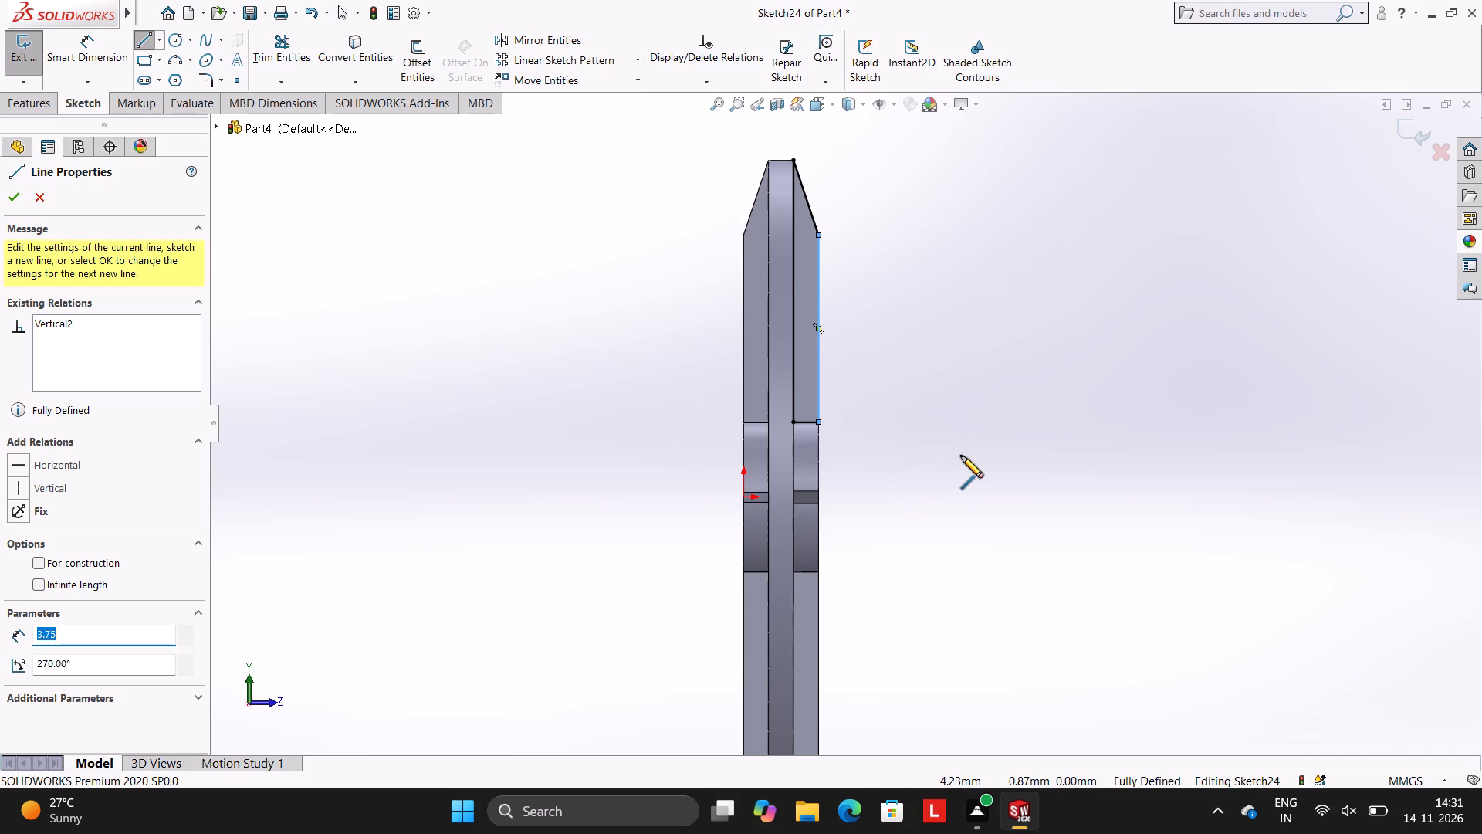
{"action": "key", "text": "Escape"}
Trace the positive-Y sloped rib on the -Z side with a closed four-line profile, about 0.50 mm wide and 3.75 mm along its outer edge.
{"action": "scroll", "coordinate": [836, 580], "scroll_direction": "up", "scroll_amount": 3}
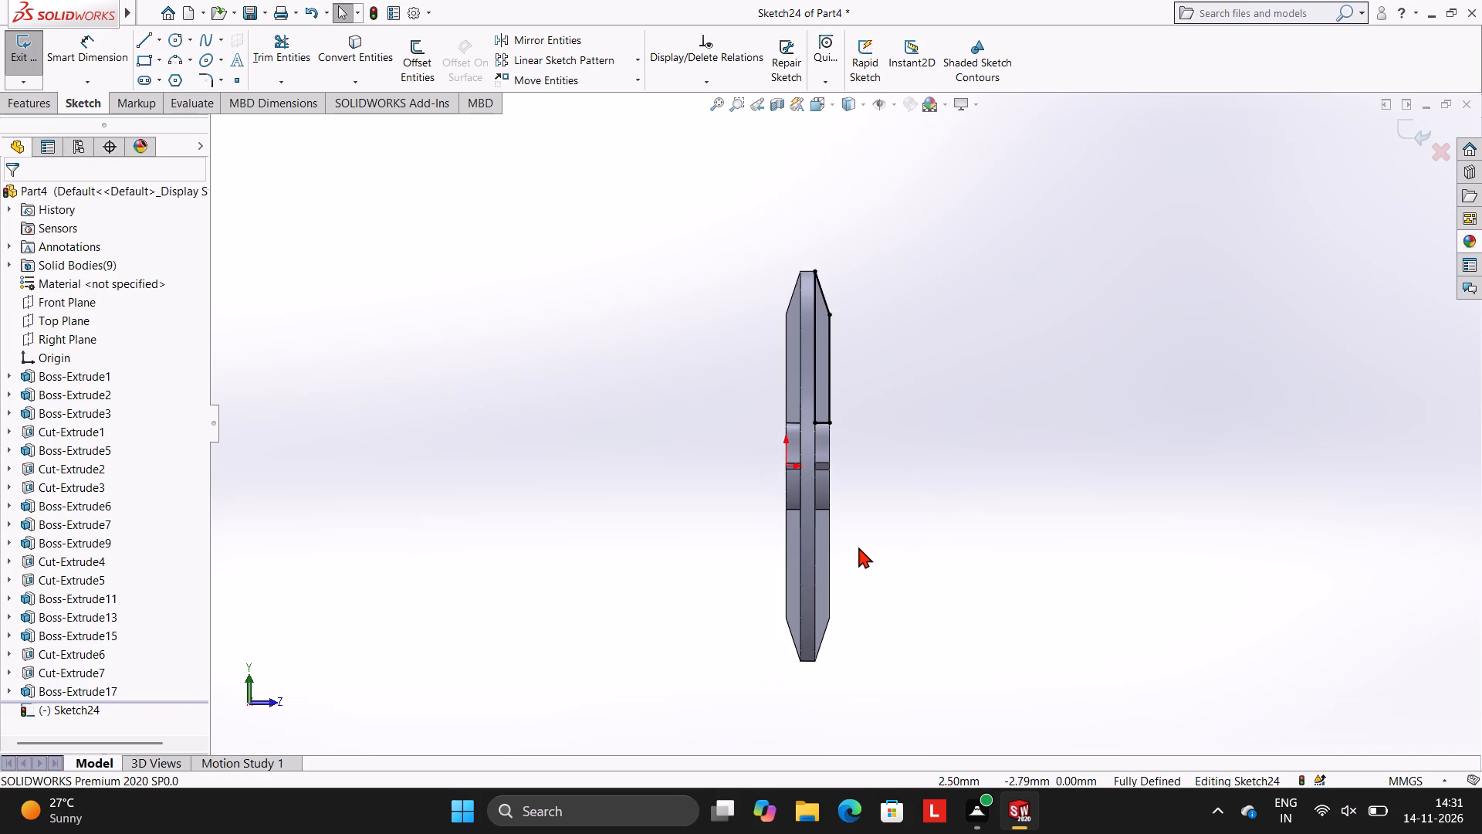
{"action": "scroll", "coordinate": [915, 583], "scroll_direction": "up", "scroll_amount": 2}
{"action": "scroll", "coordinate": [915, 575], "scroll_direction": "down", "scroll_amount": 3}
{"action": "scroll", "coordinate": [825, 380], "scroll_direction": "down", "scroll_amount": 2}
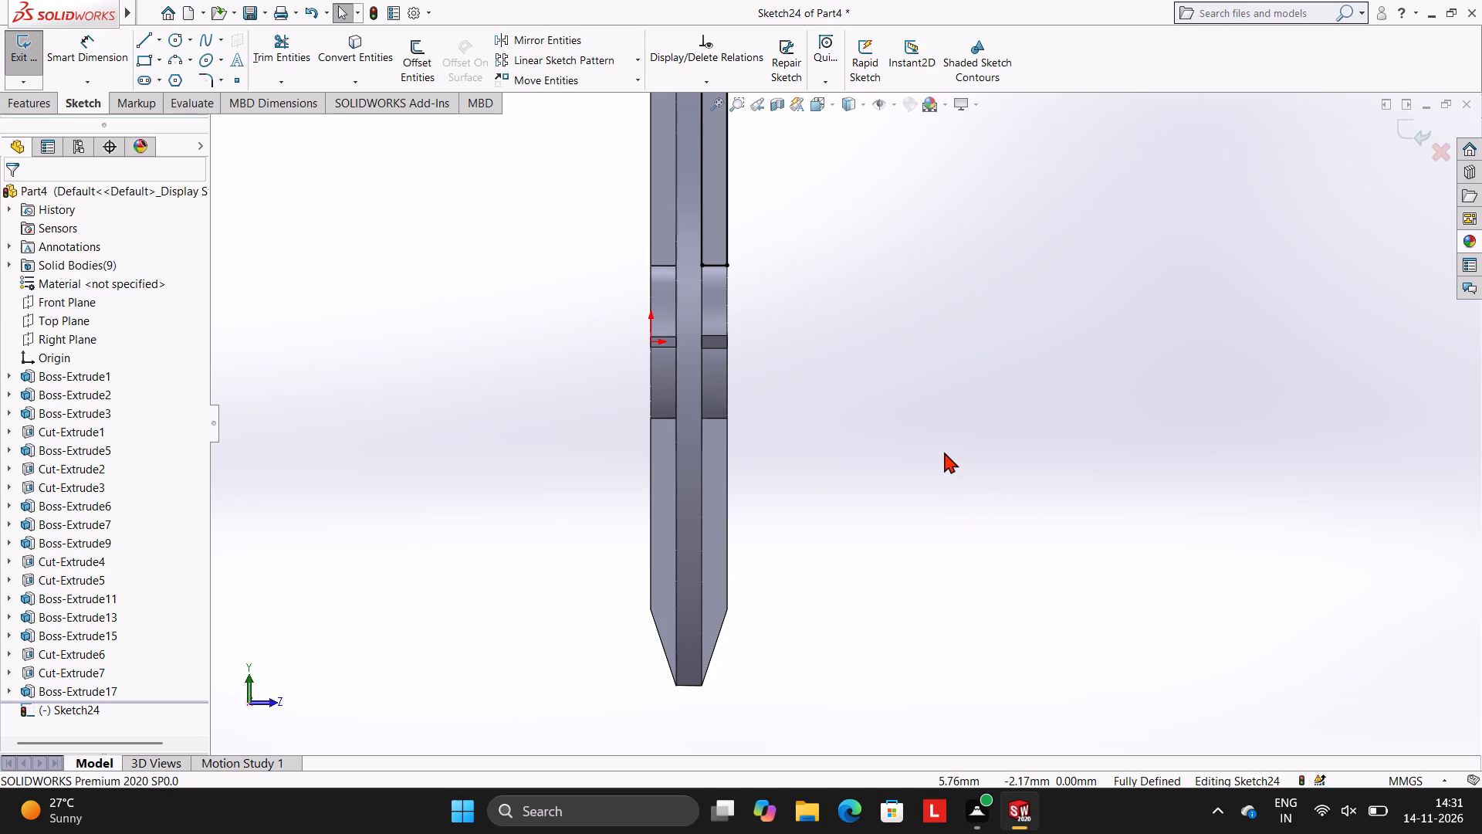
{"action": "scroll", "coordinate": [919, 446], "scroll_direction": "up", "scroll_amount": 3}
{"action": "scroll", "coordinate": [854, 335], "scroll_direction": "up", "scroll_amount": 1}
{"action": "scroll", "coordinate": [861, 347], "scroll_direction": "down", "scroll_amount": 1}
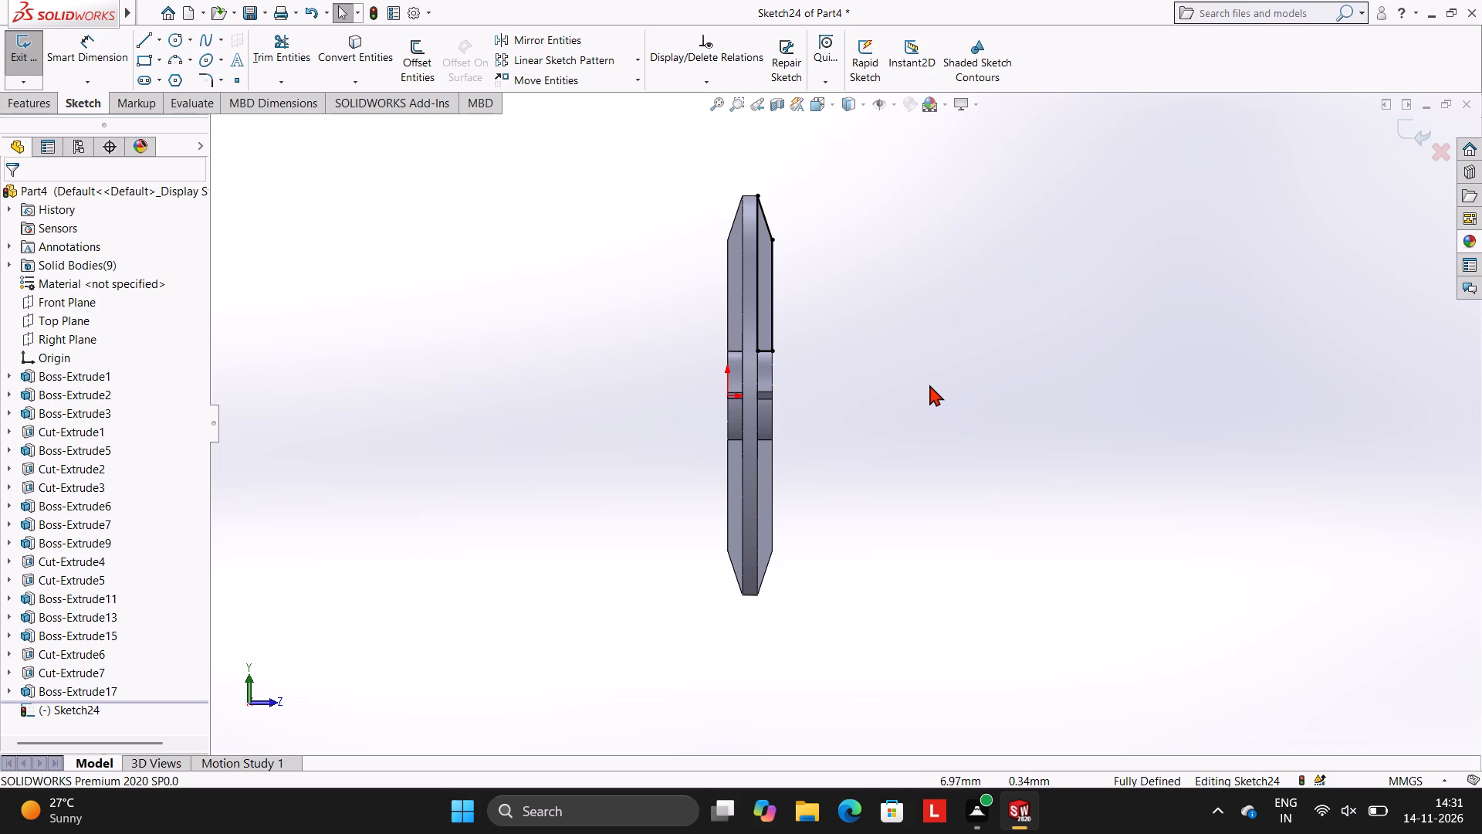
{"action": "left_click", "coordinate": [149, 40]}
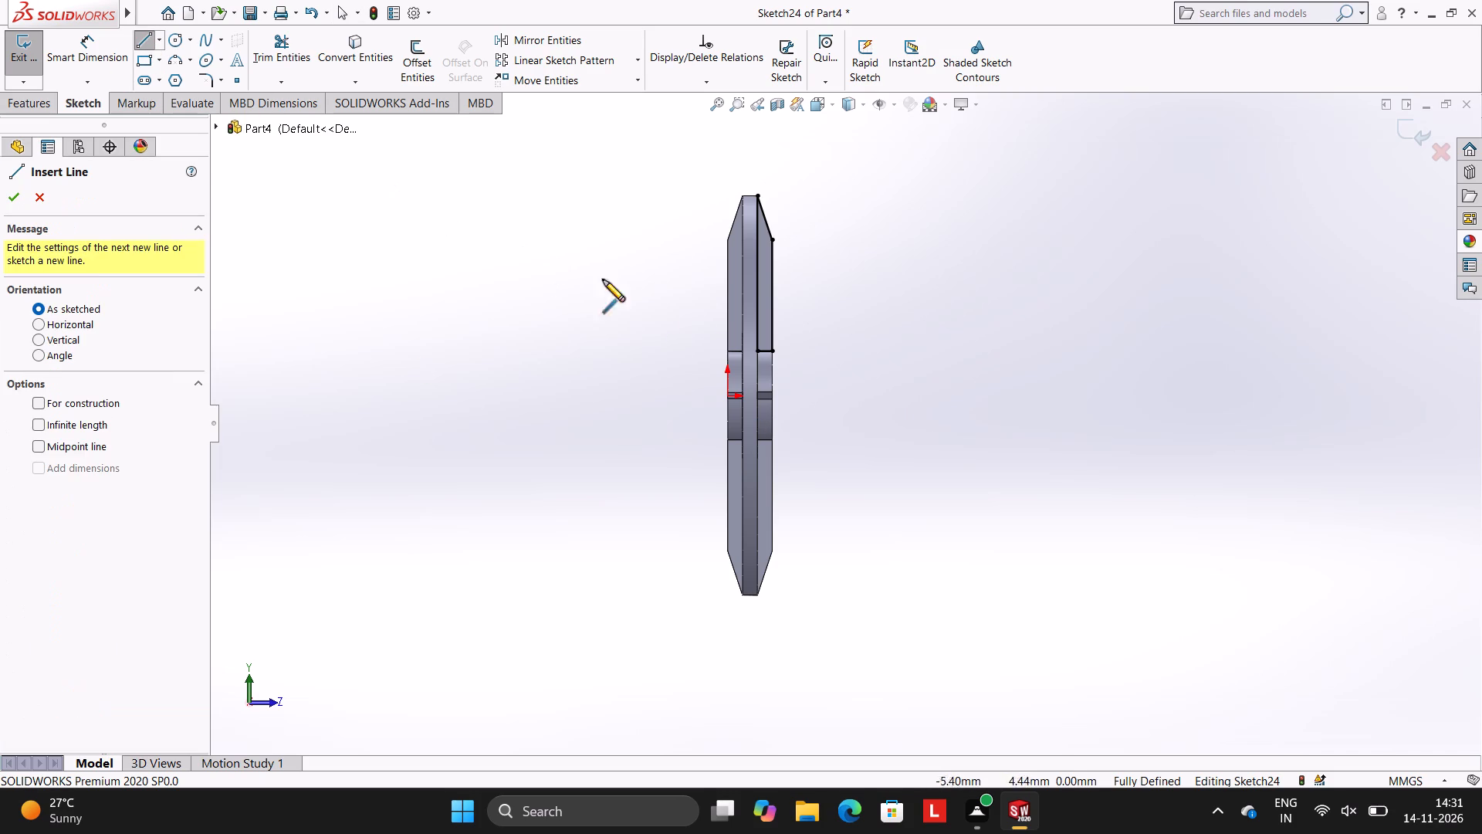
{"action": "left_click", "coordinate": [741, 196]}
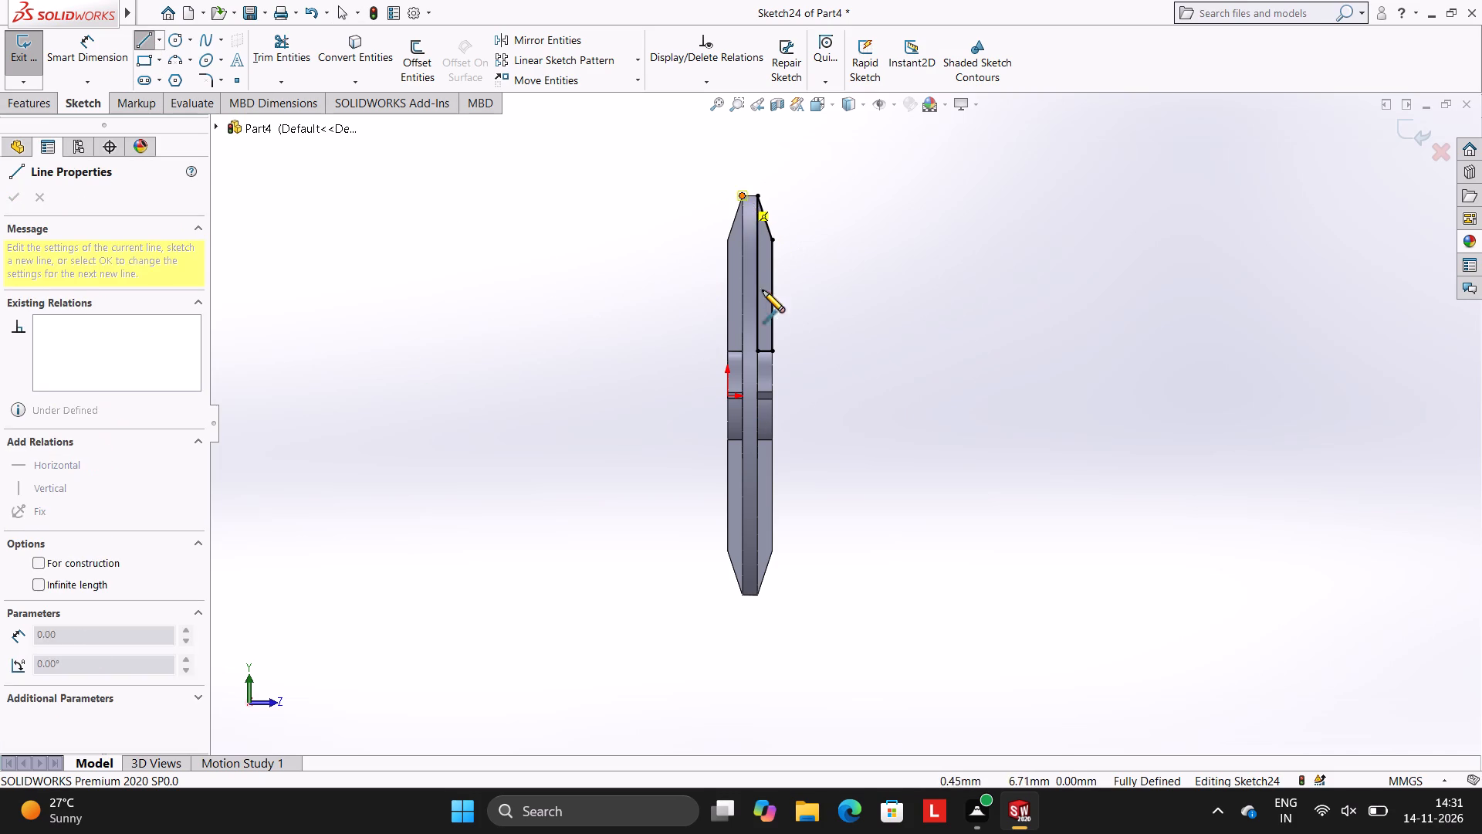
{"action": "left_click", "coordinate": [740, 351]}
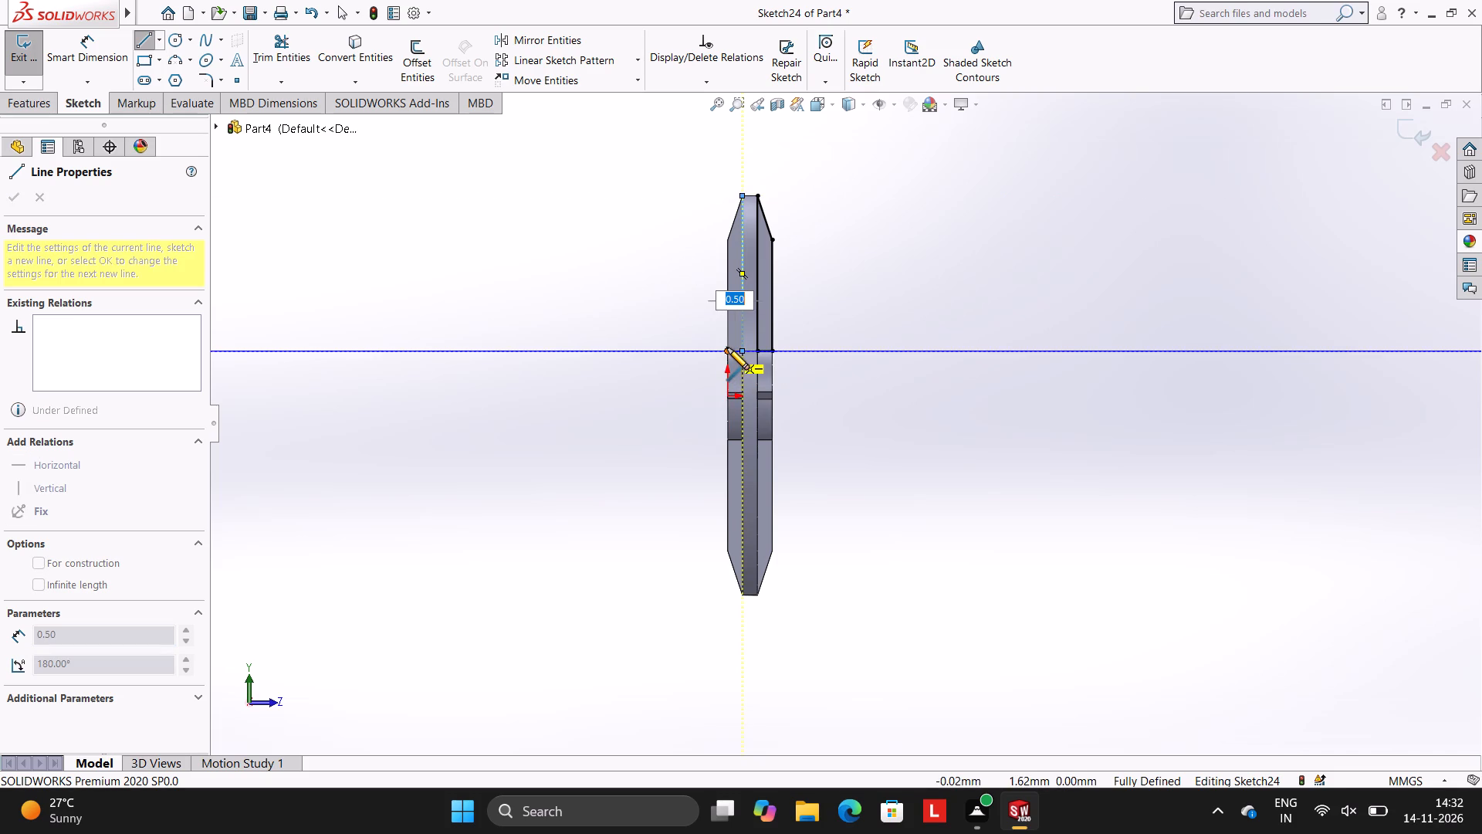
{"action": "left_click", "coordinate": [727, 347]}
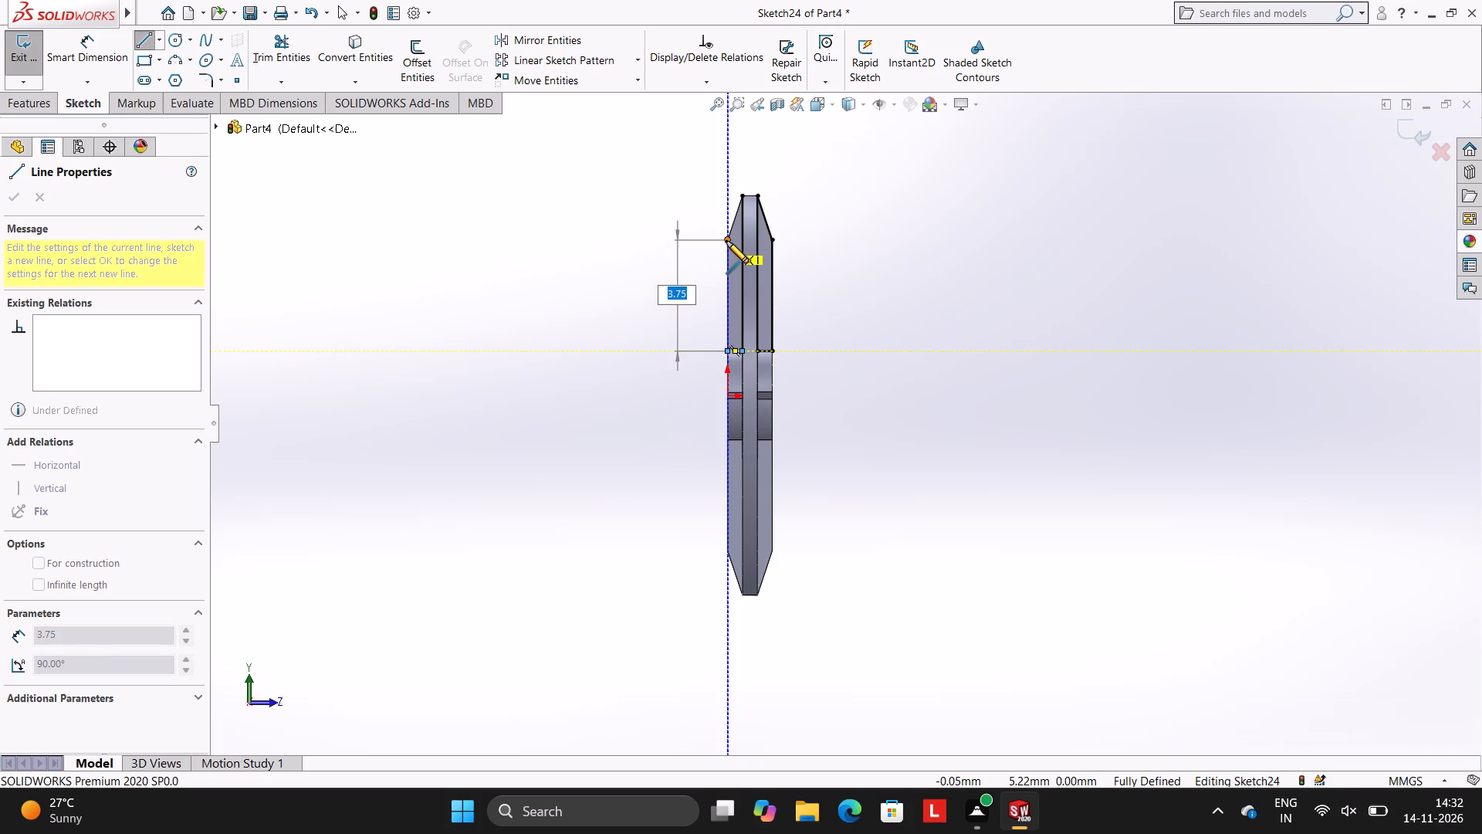
{"action": "left_click", "coordinate": [726, 241]}
{"action": "left_click", "coordinate": [740, 195]}
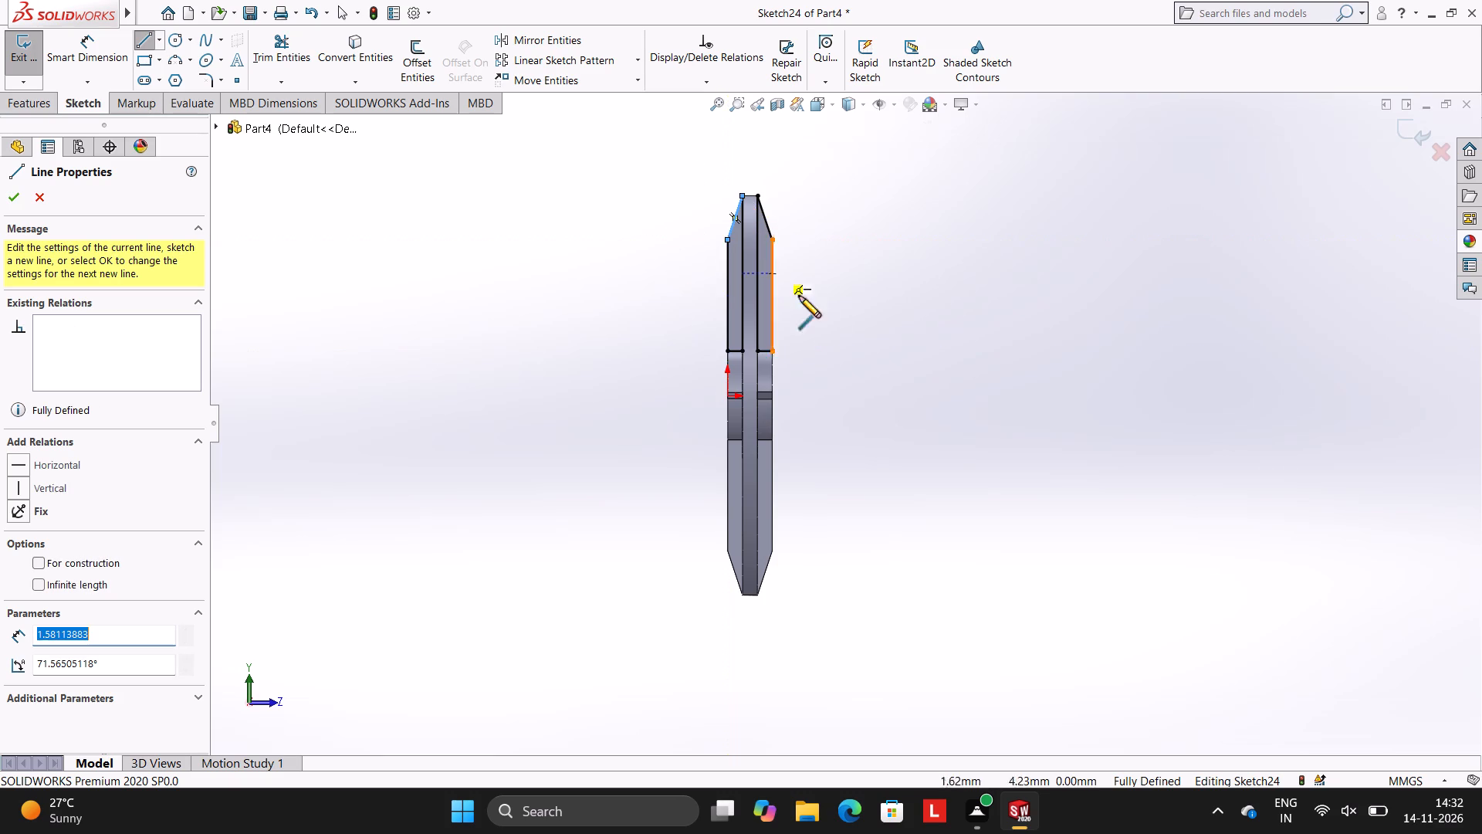
{"action": "key", "text": "Escape"}
{"action": "key", "text": "Escape"}
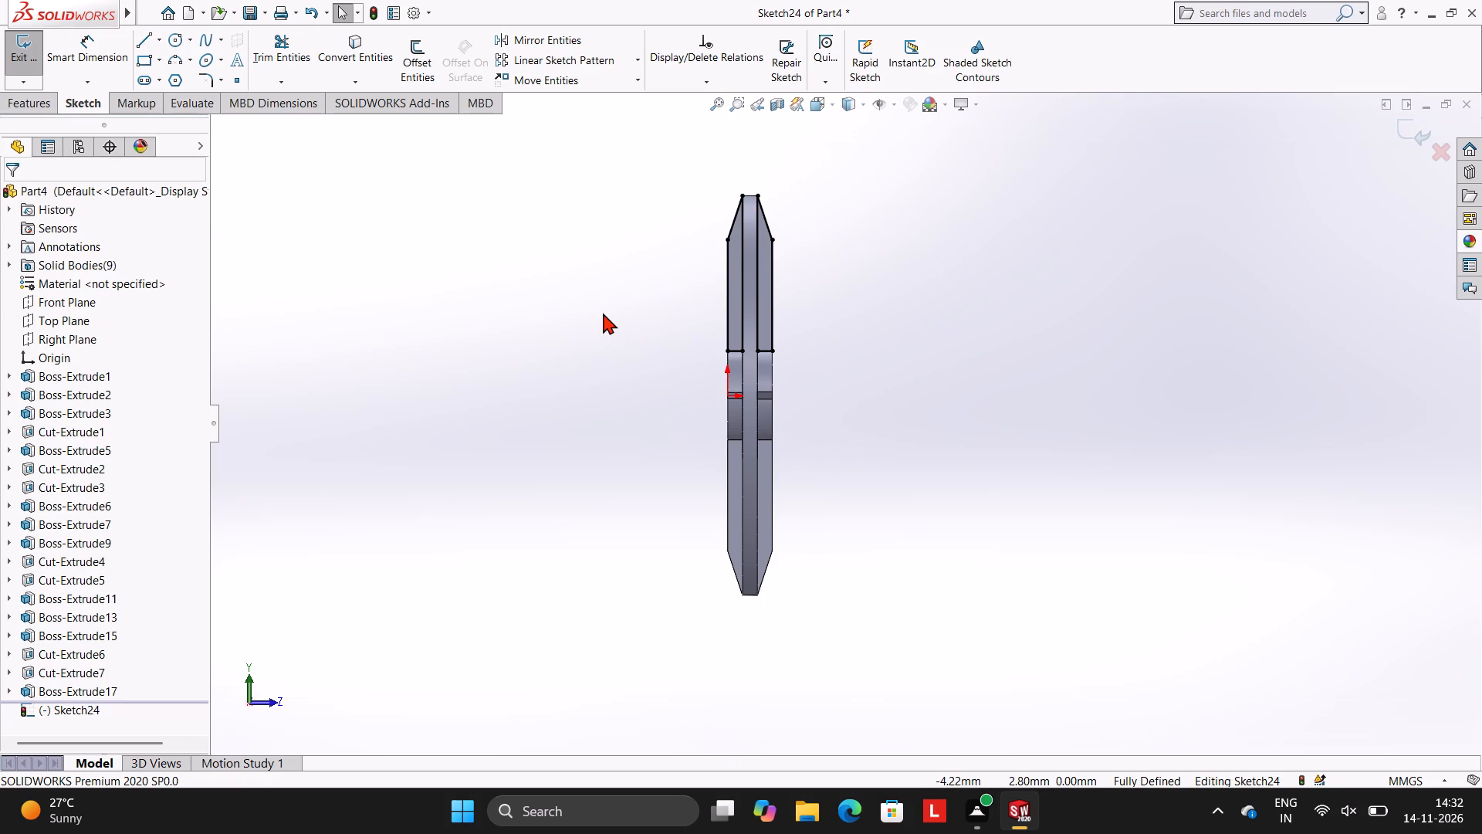
Trace the negative-Y sloped rib on the +Z side with a closed four-line profile snapped to its corners.
{"action": "left_click", "coordinate": [137, 36]}
{"action": "scroll", "coordinate": [781, 501], "scroll_direction": "down", "scroll_amount": 5}
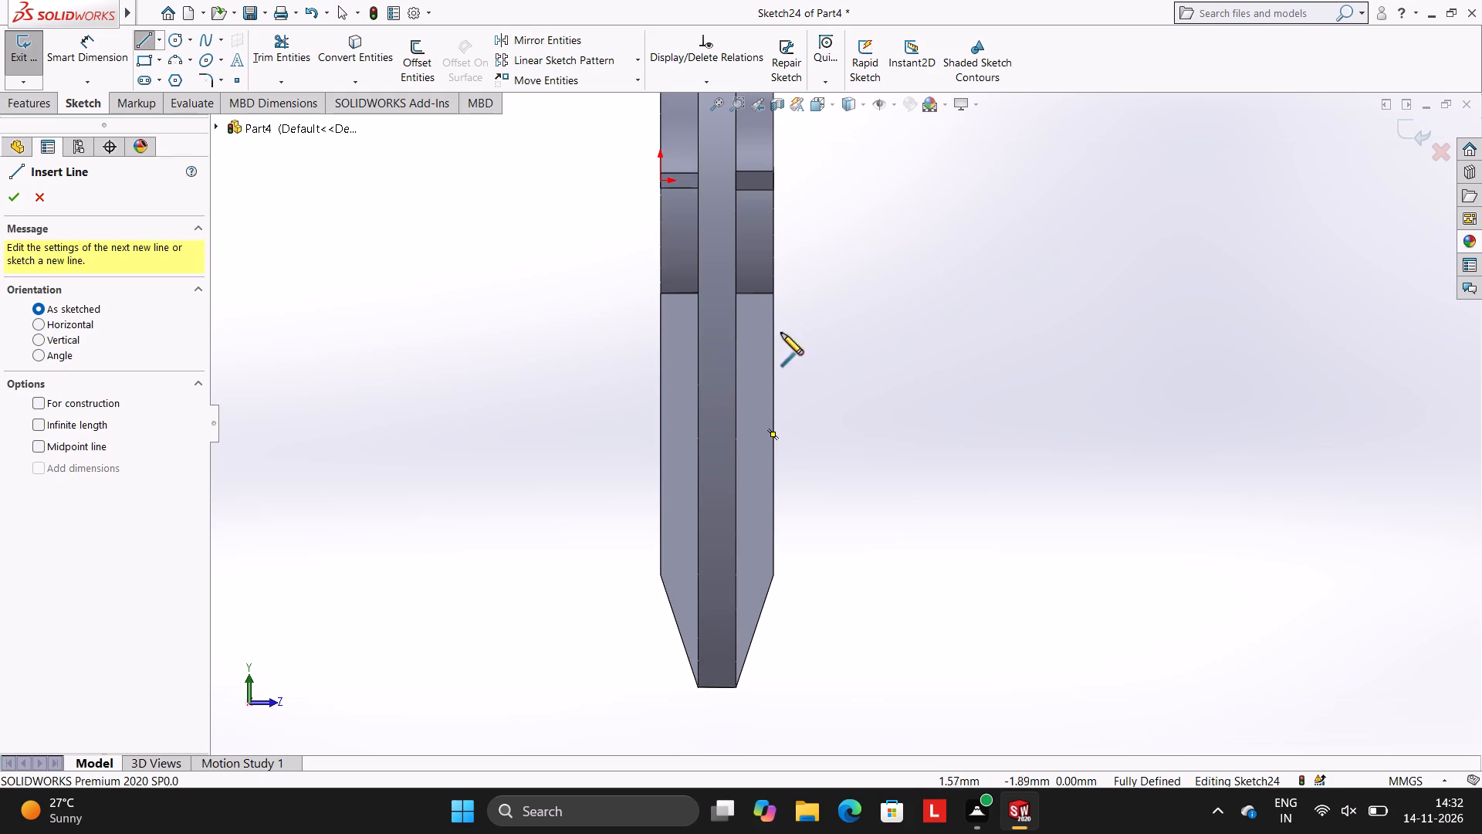
{"action": "left_click", "coordinate": [735, 687]}
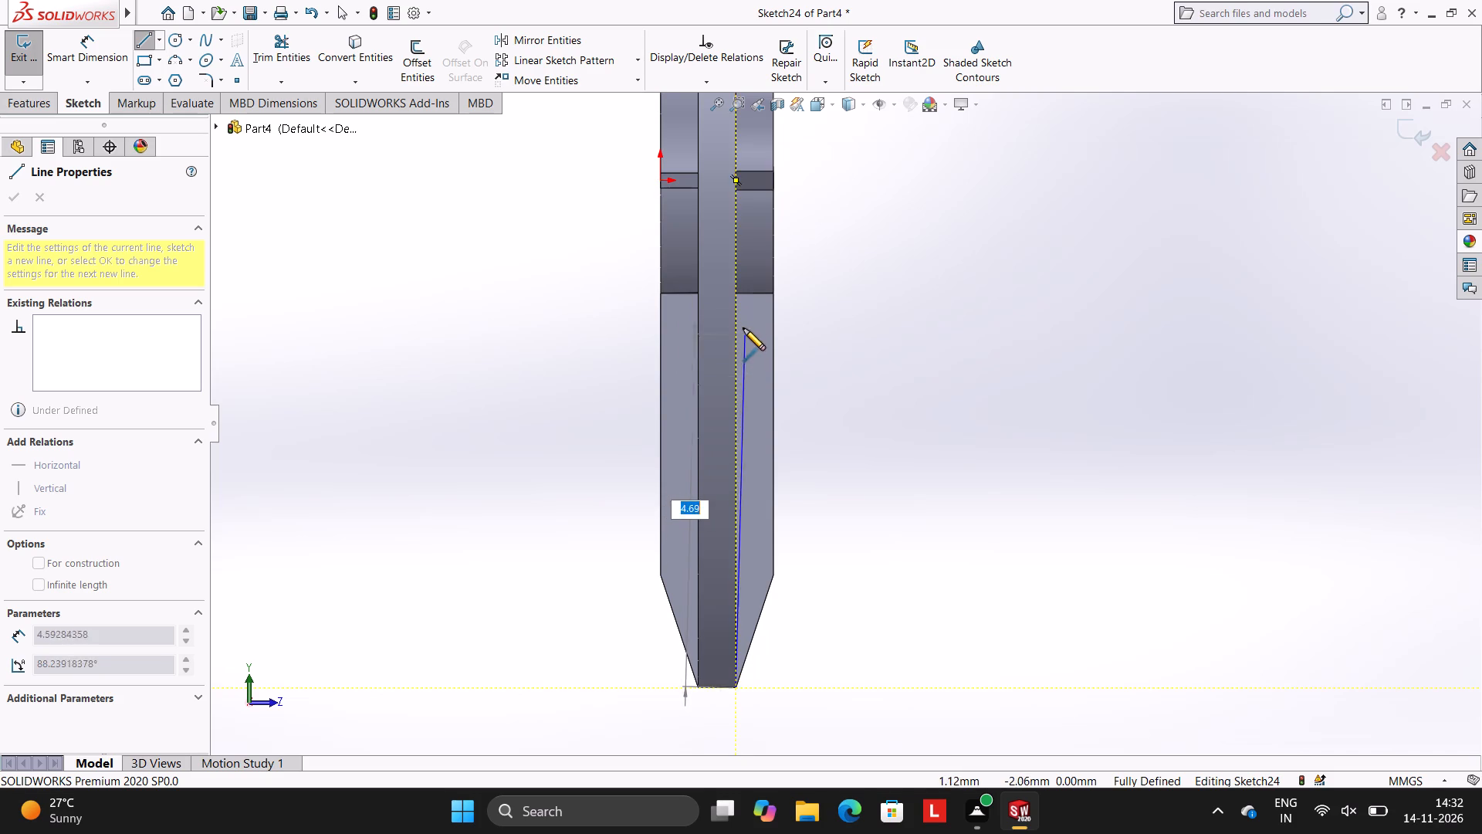
{"action": "left_click", "coordinate": [737, 293]}
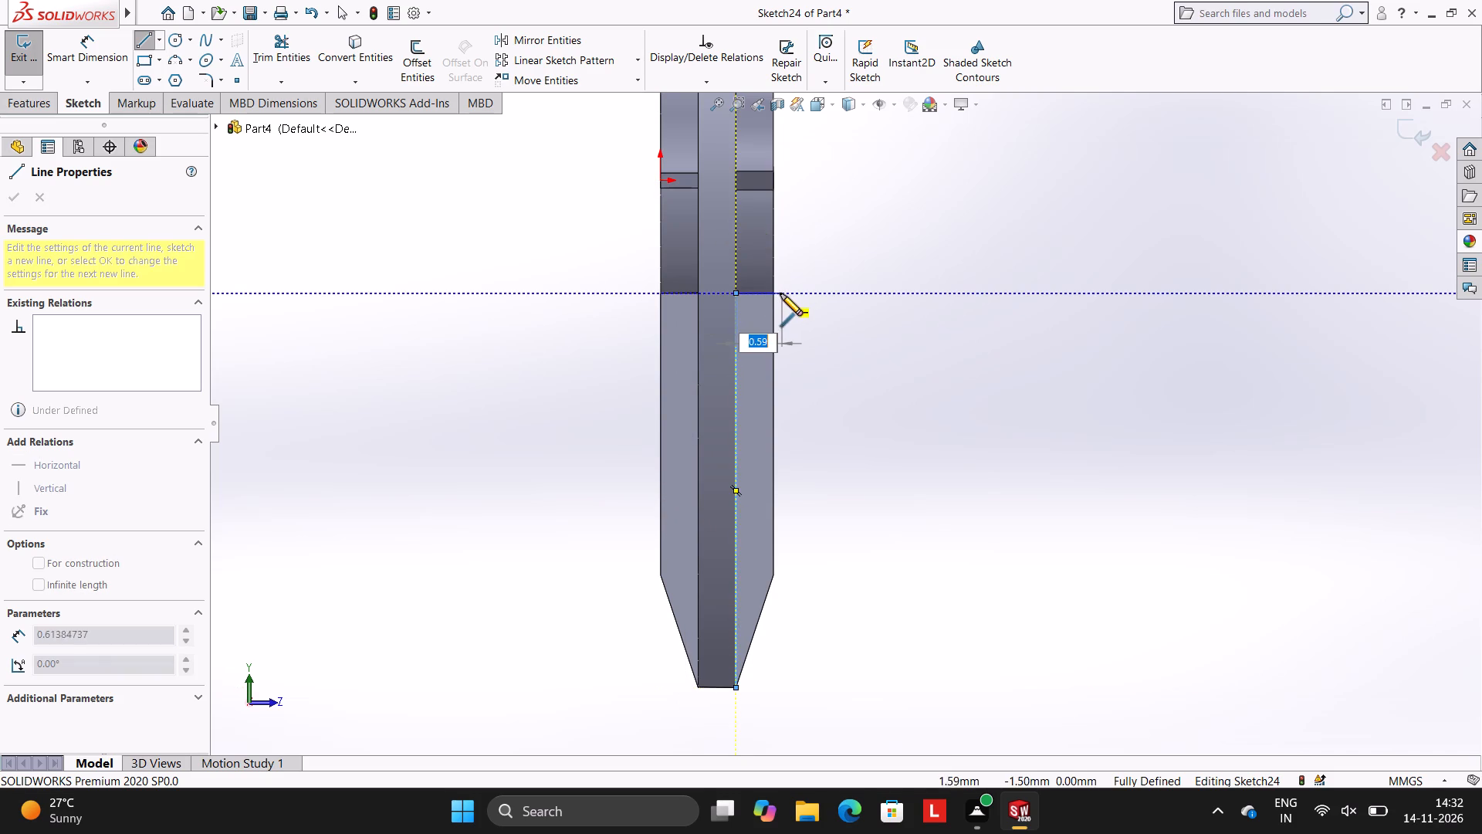
{"action": "left_click", "coordinate": [770, 293]}
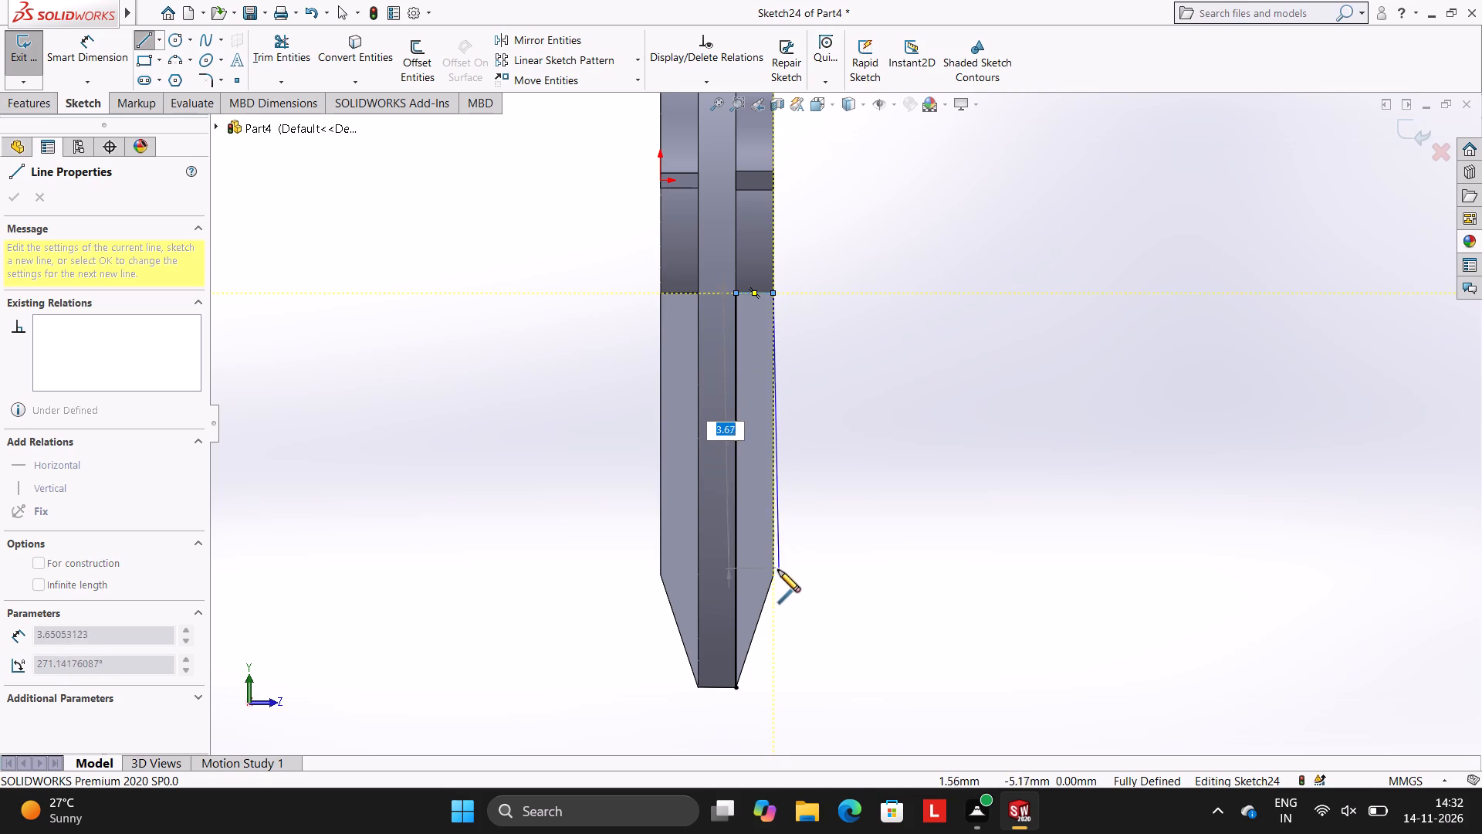
{"action": "left_click", "coordinate": [773, 577]}
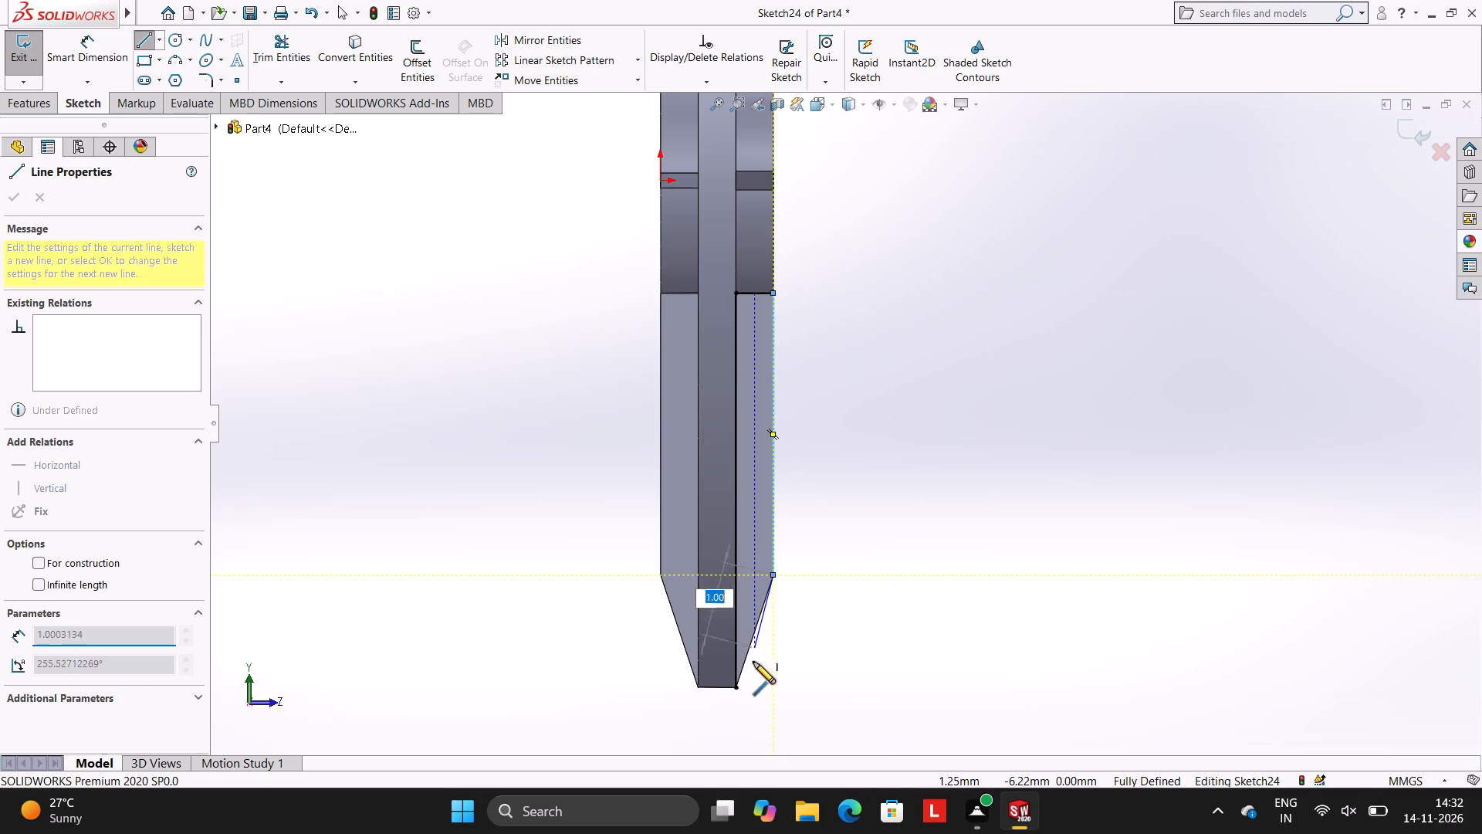
{"action": "left_click", "coordinate": [737, 687]}
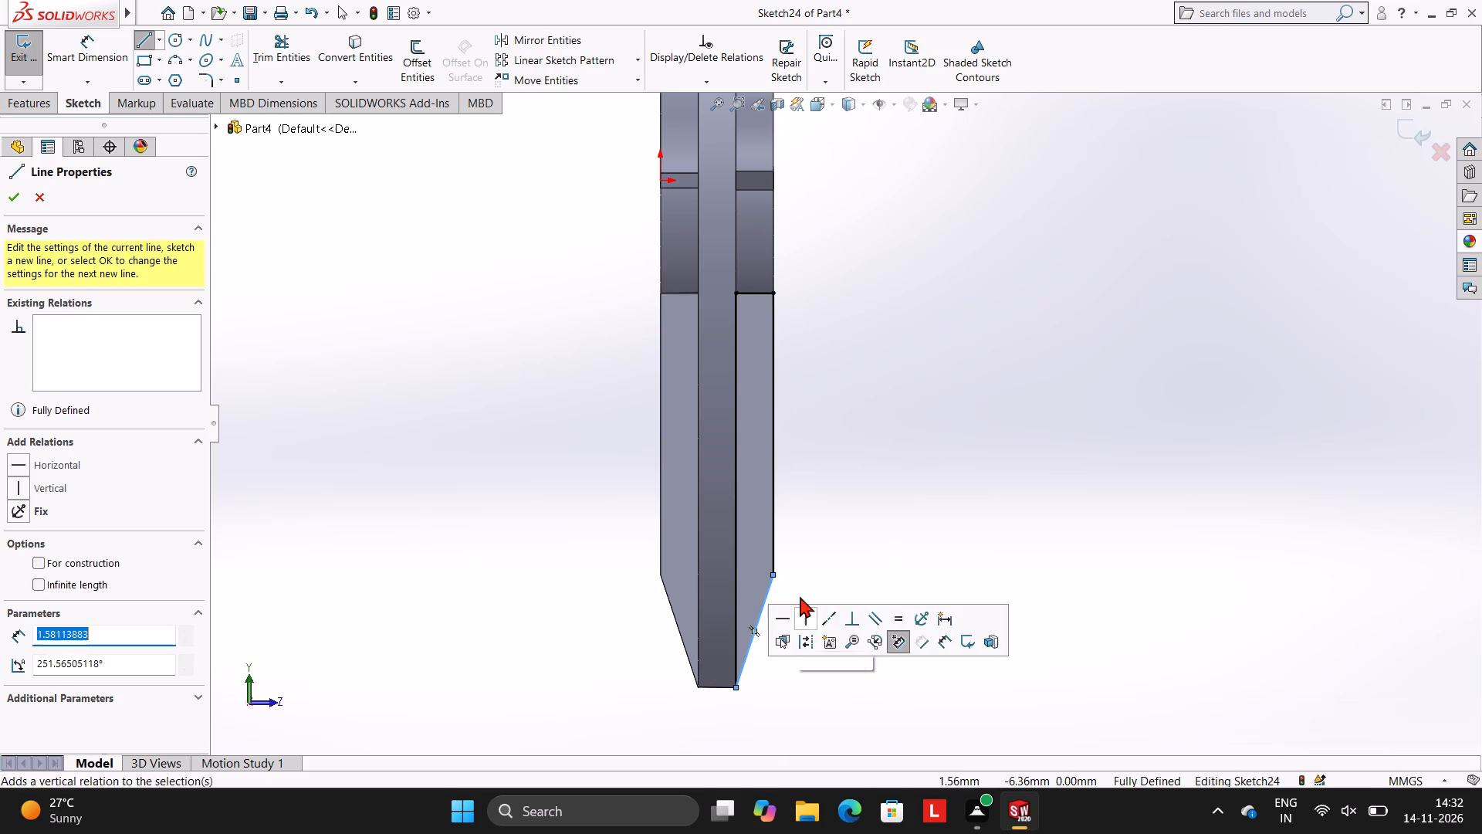
{"action": "key", "text": "Escape"}
Trace the negative-Y sloped rib on the -Z side with a closed four-line profile, about 0.50 mm wide and 3.75 mm along its outer edge.
{"action": "scroll", "coordinate": [777, 425], "scroll_direction": "up", "scroll_amount": 2}
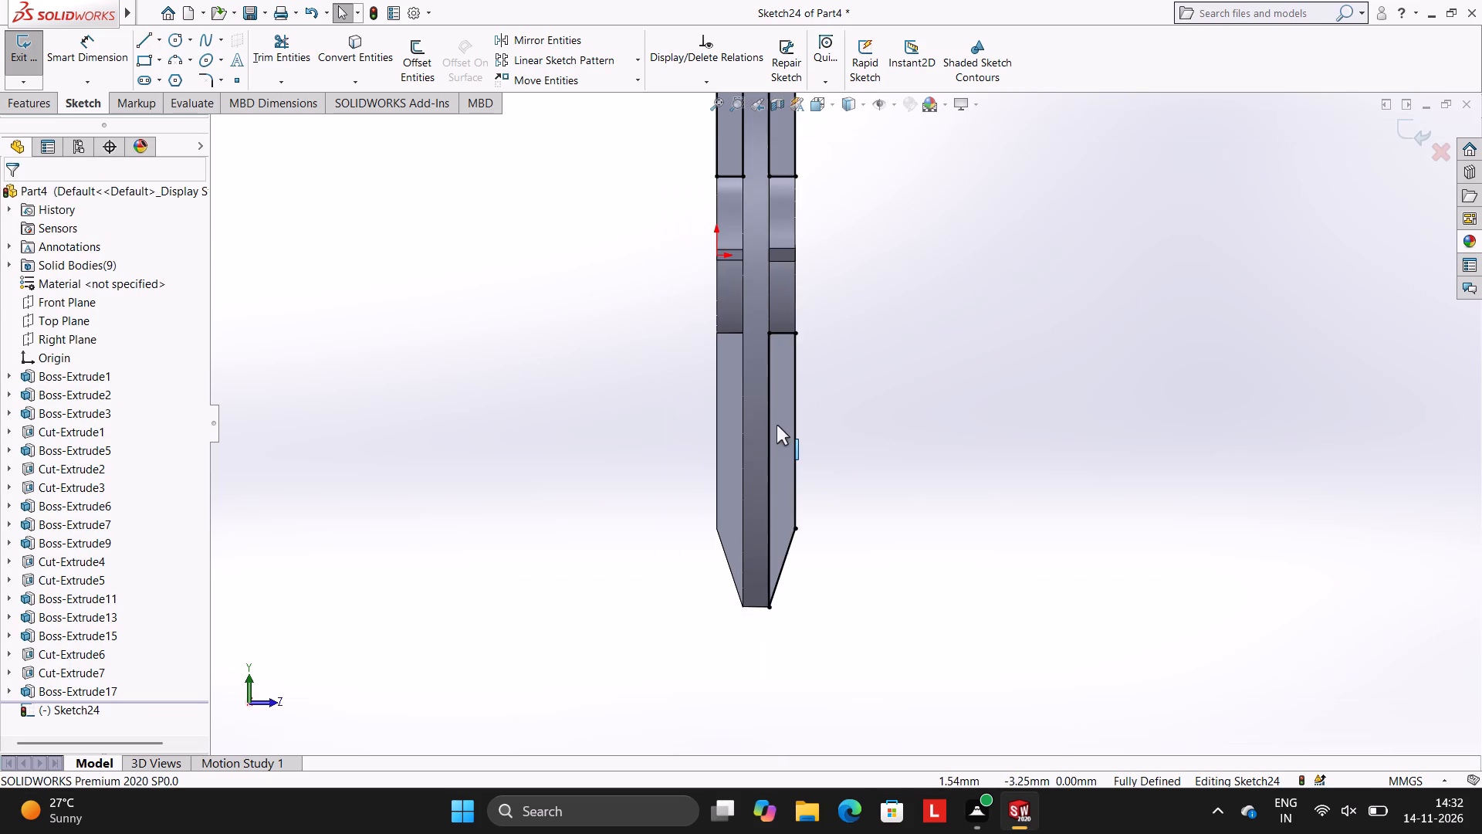
{"action": "scroll", "coordinate": [777, 425], "scroll_direction": "up", "scroll_amount": 2}
{"action": "scroll", "coordinate": [829, 425], "scroll_direction": "down", "scroll_amount": 3}
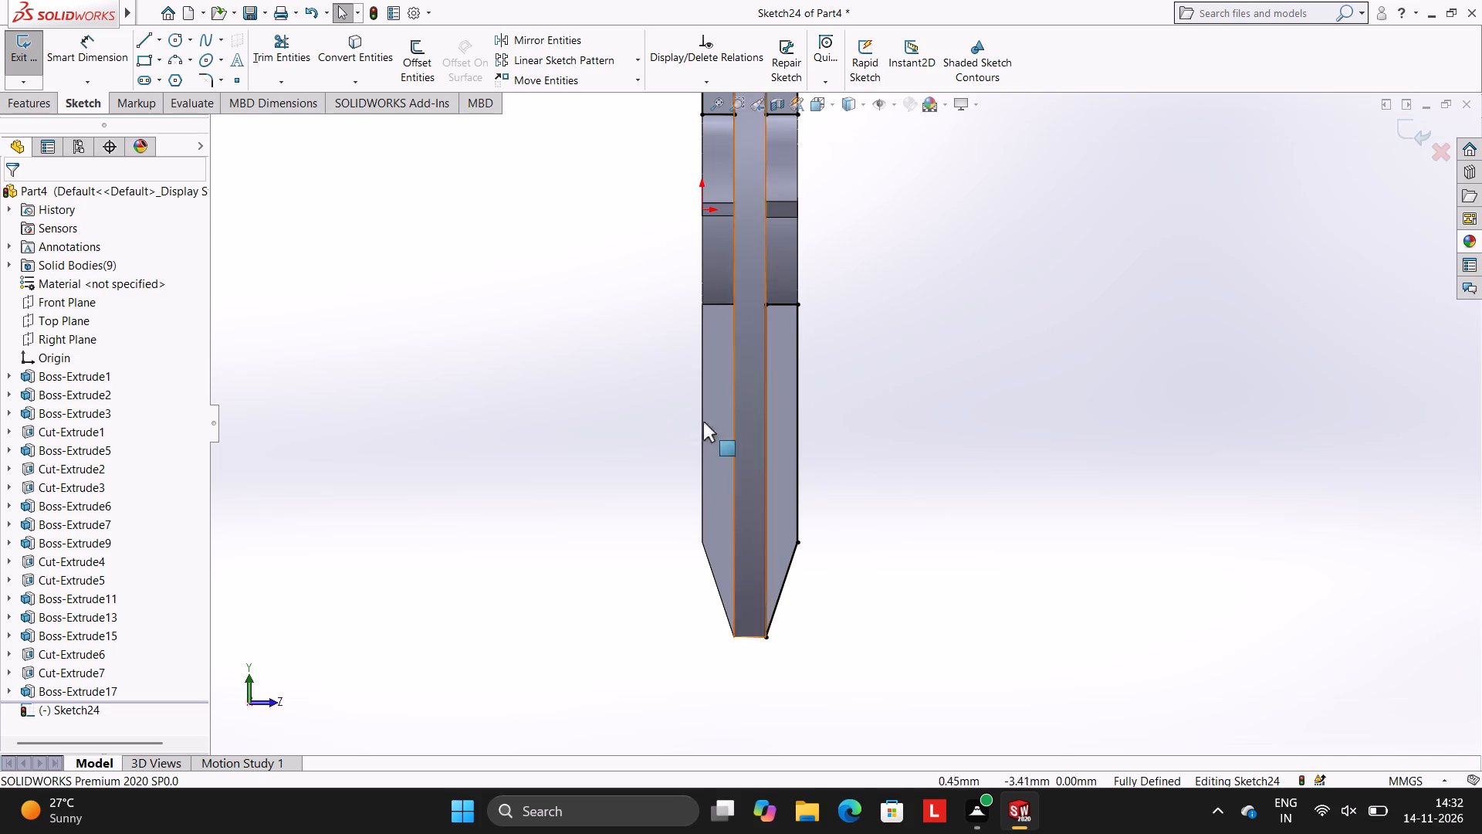
{"action": "left_click", "coordinate": [140, 46]}
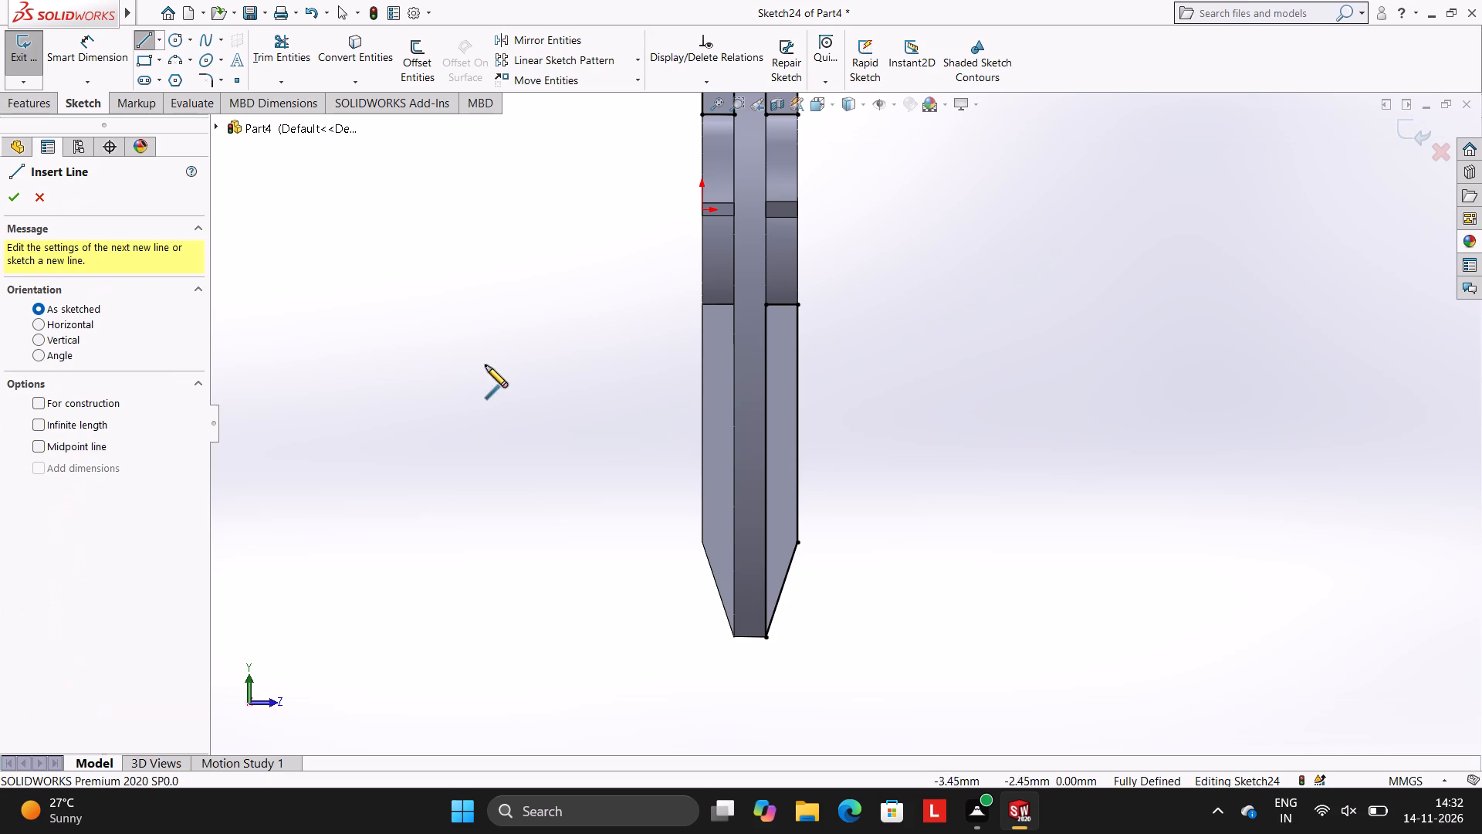
{"action": "left_click", "coordinate": [702, 304]}
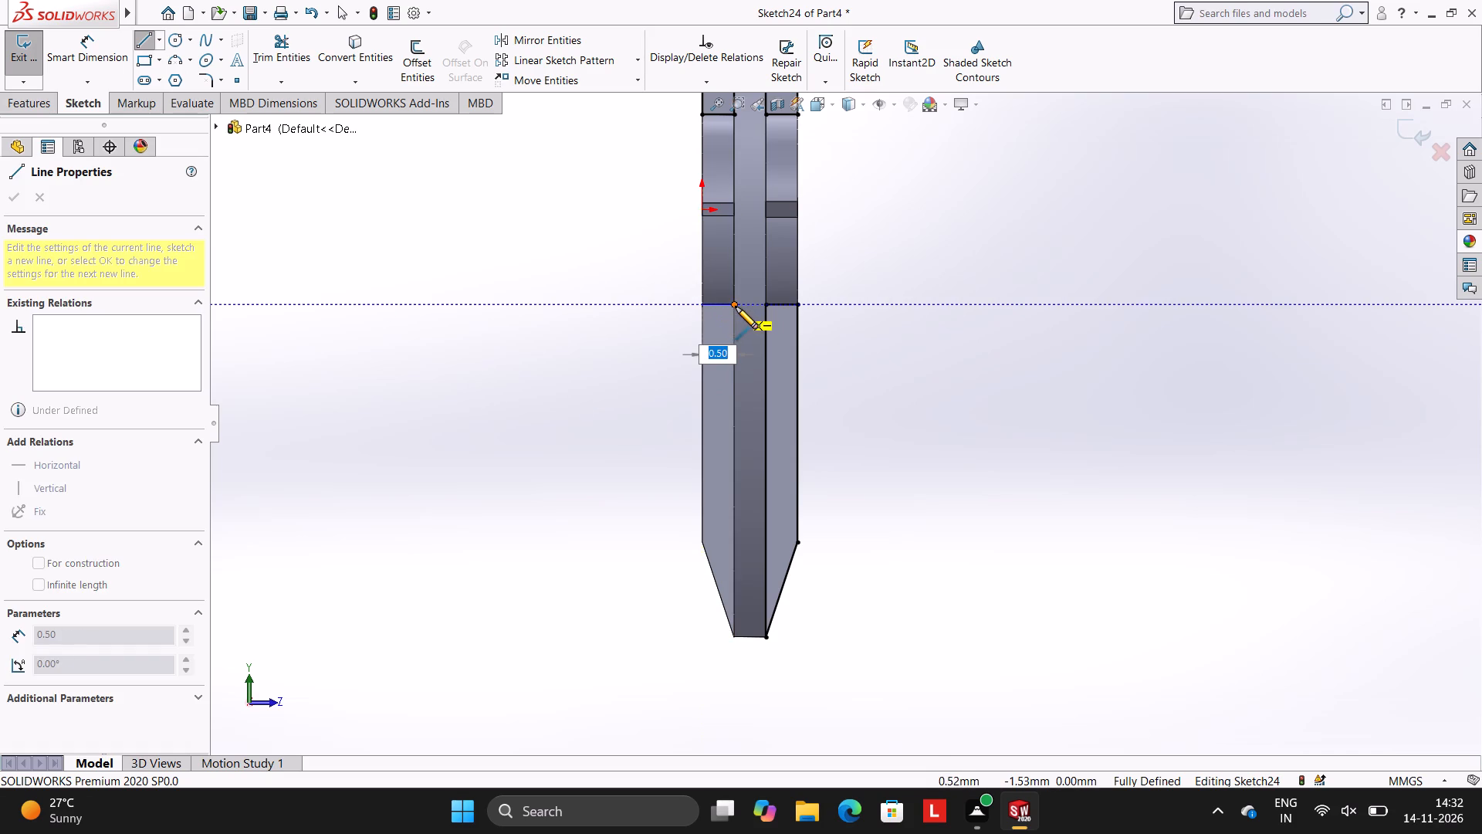
{"action": "left_click", "coordinate": [736, 307]}
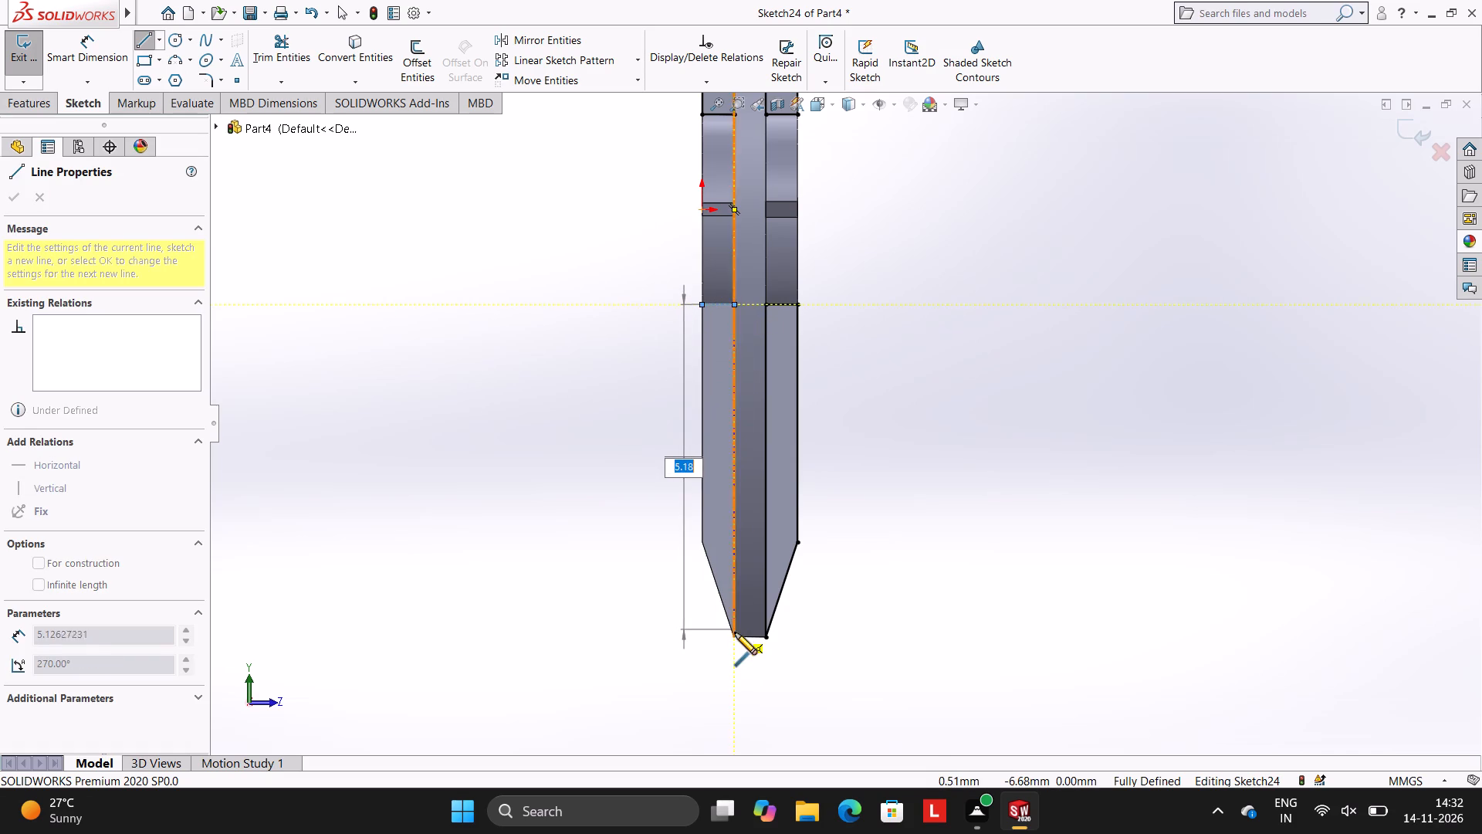
{"action": "left_click", "coordinate": [733, 635]}
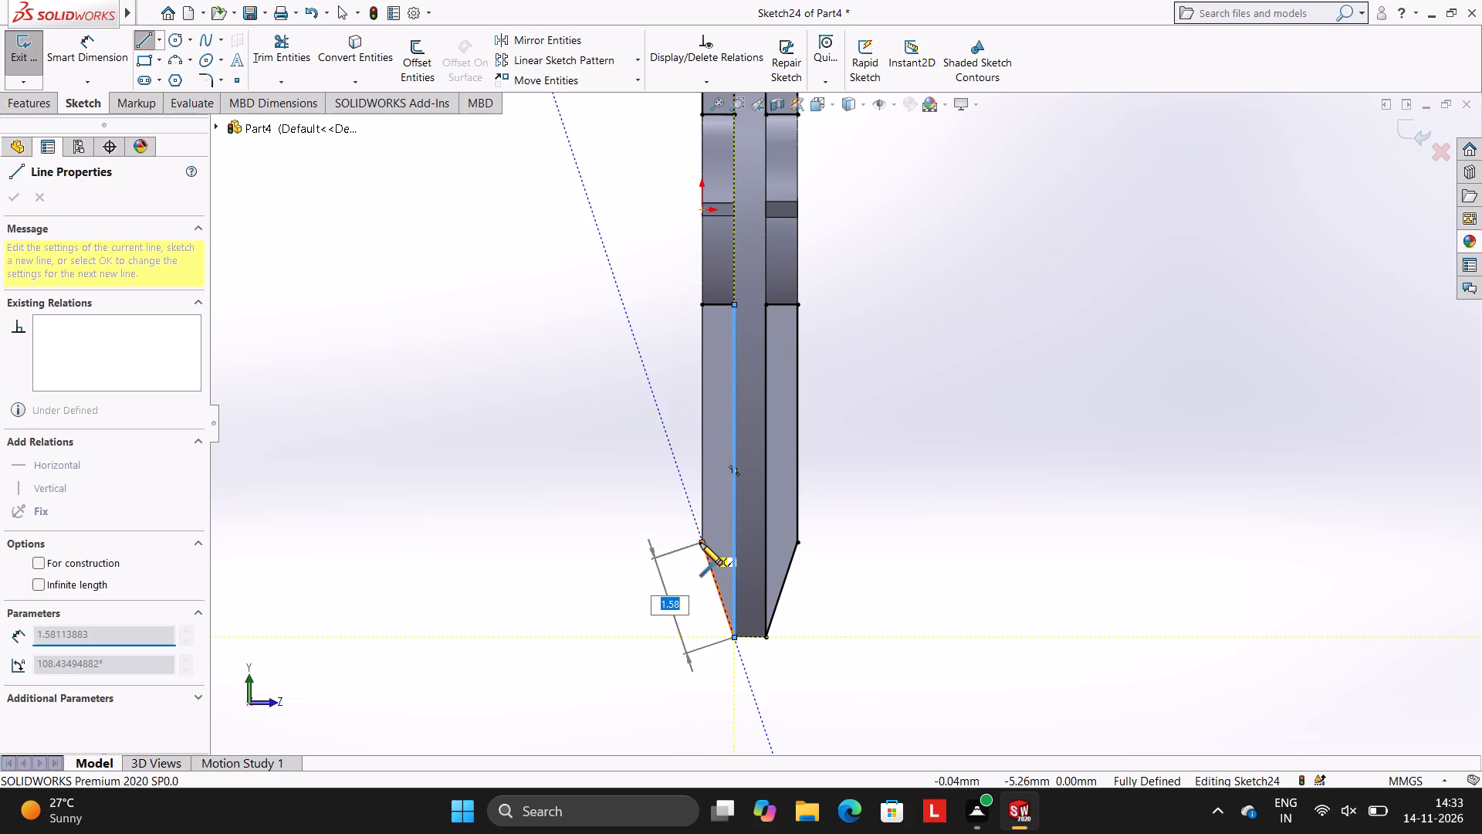
{"action": "left_click", "coordinate": [700, 543]}
{"action": "left_click", "coordinate": [701, 305]}
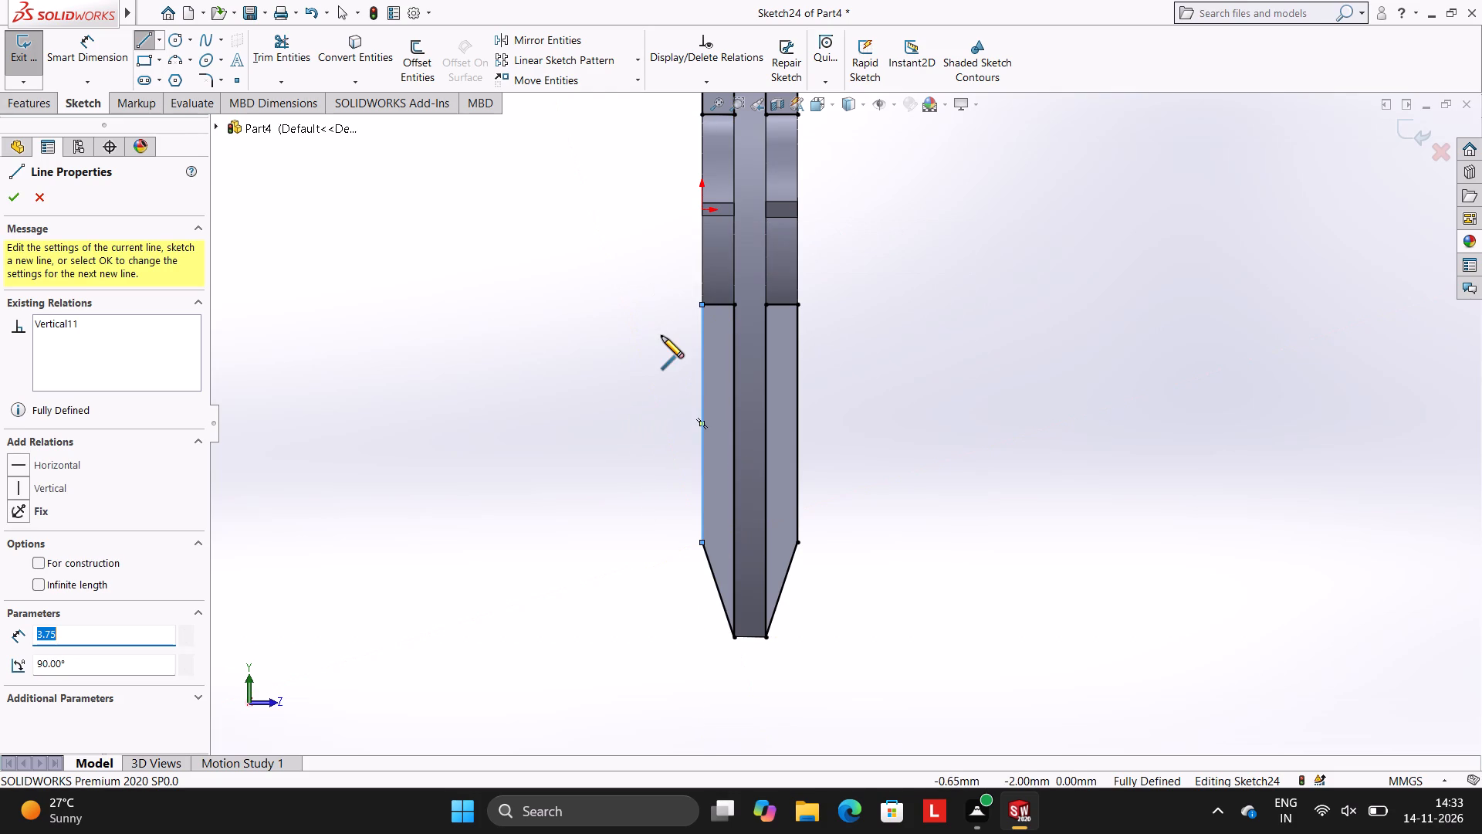
{"action": "key", "text": "Escape"}
{"action": "key", "text": "Escape"}
Cut-extrude the four sloped-rib profiles to a blind depth of 0.625 mm from the sketch plane.
{"action": "scroll", "coordinate": [882, 303], "scroll_direction": "up", "scroll_amount": 2}
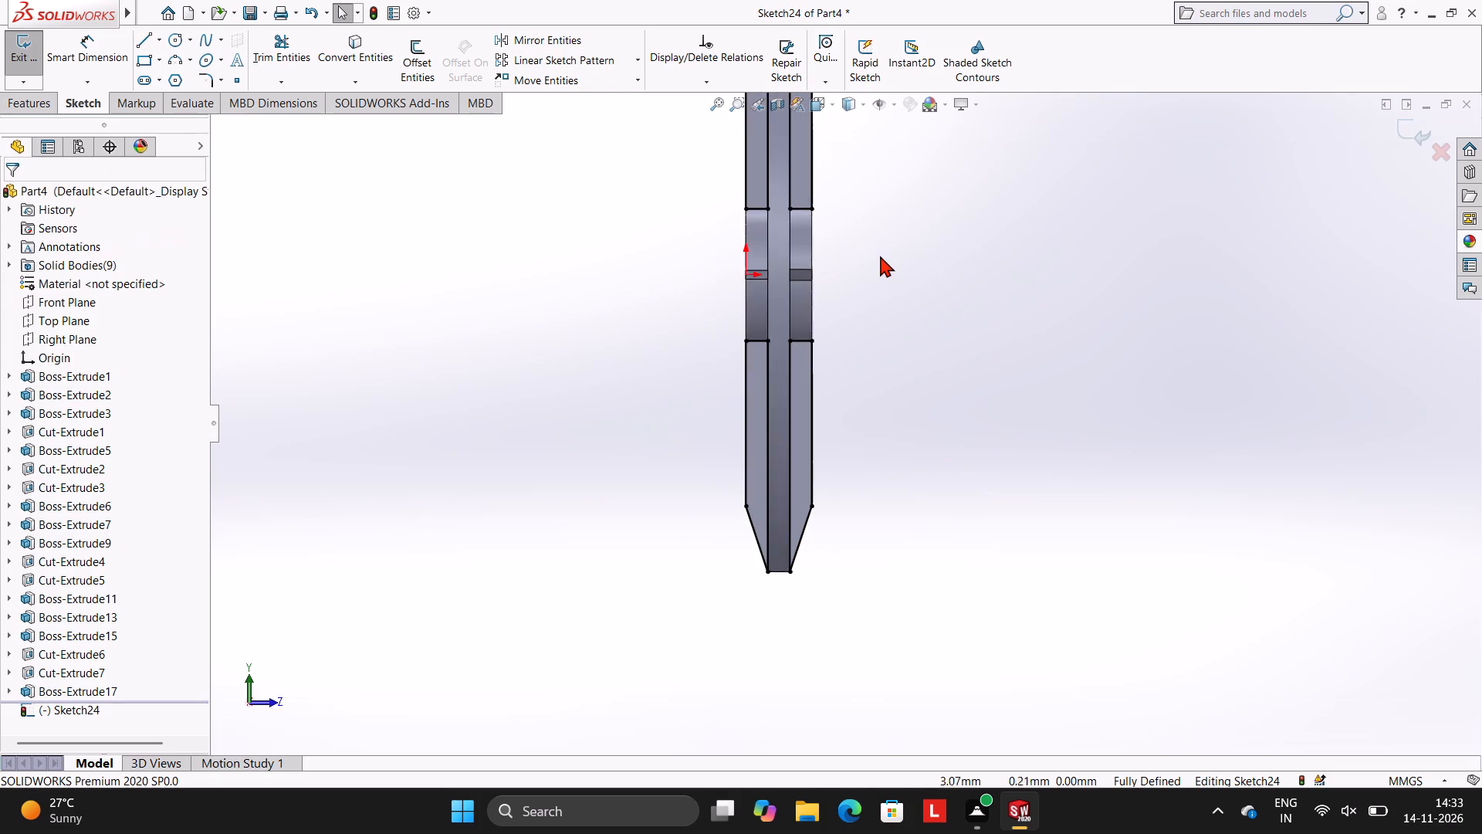
{"action": "scroll", "coordinate": [880, 256], "scroll_direction": "up", "scroll_amount": 2}
{"action": "scroll", "coordinate": [900, 265], "scroll_direction": "down", "scroll_amount": 1}
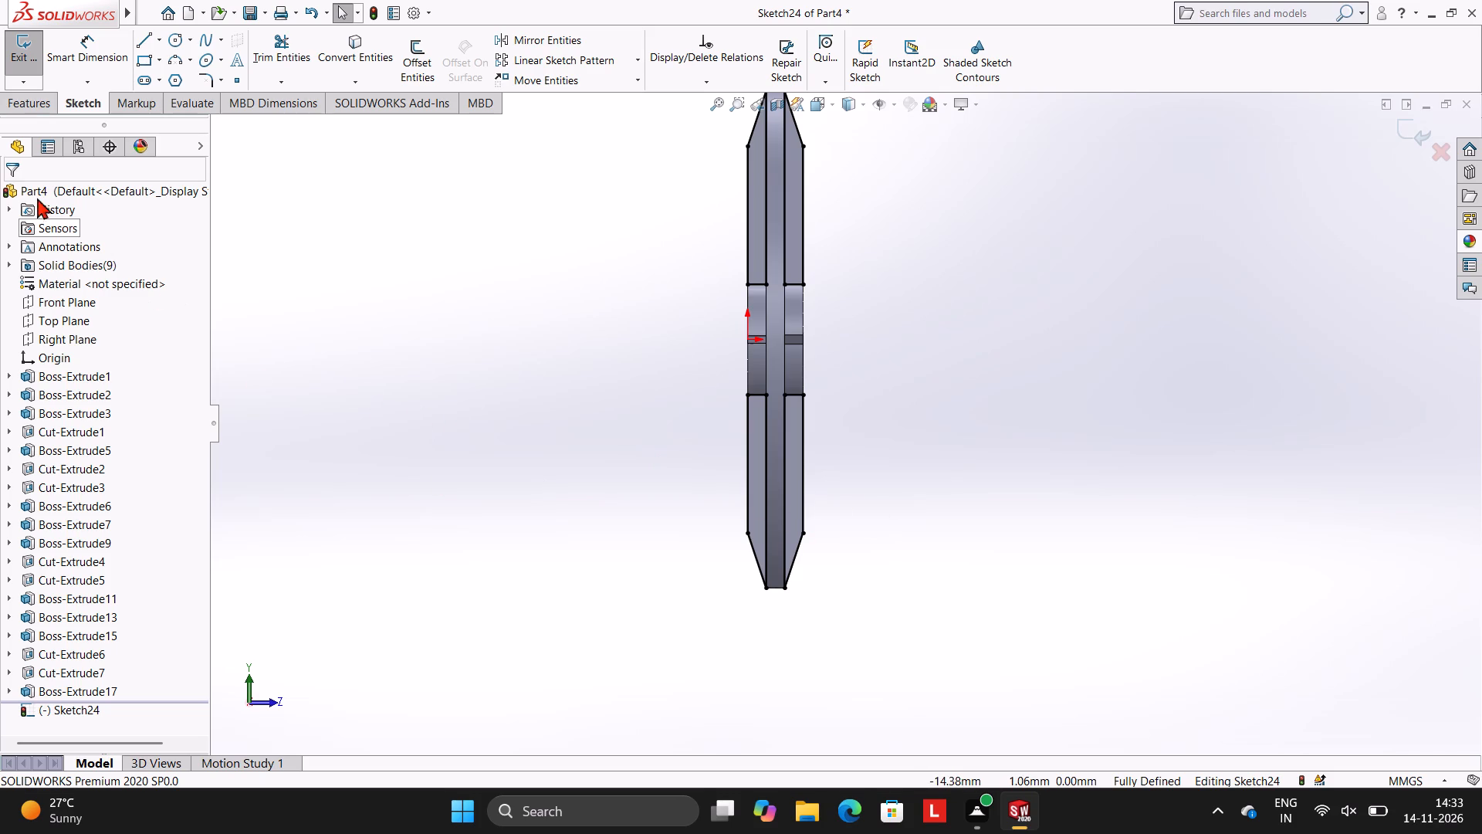
{"action": "left_click", "coordinate": [27, 105]}
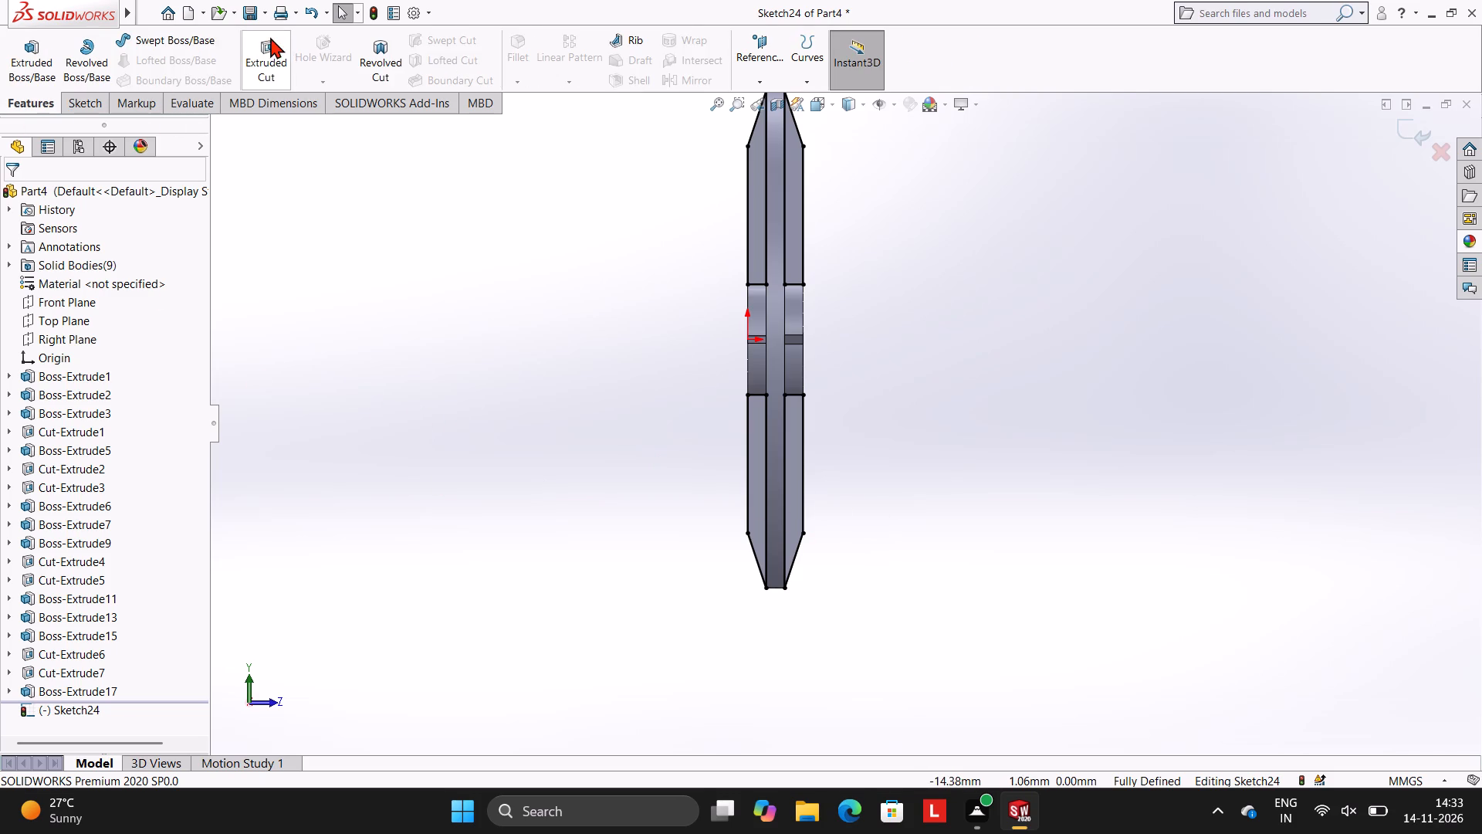
{"action": "left_click", "coordinate": [270, 37]}
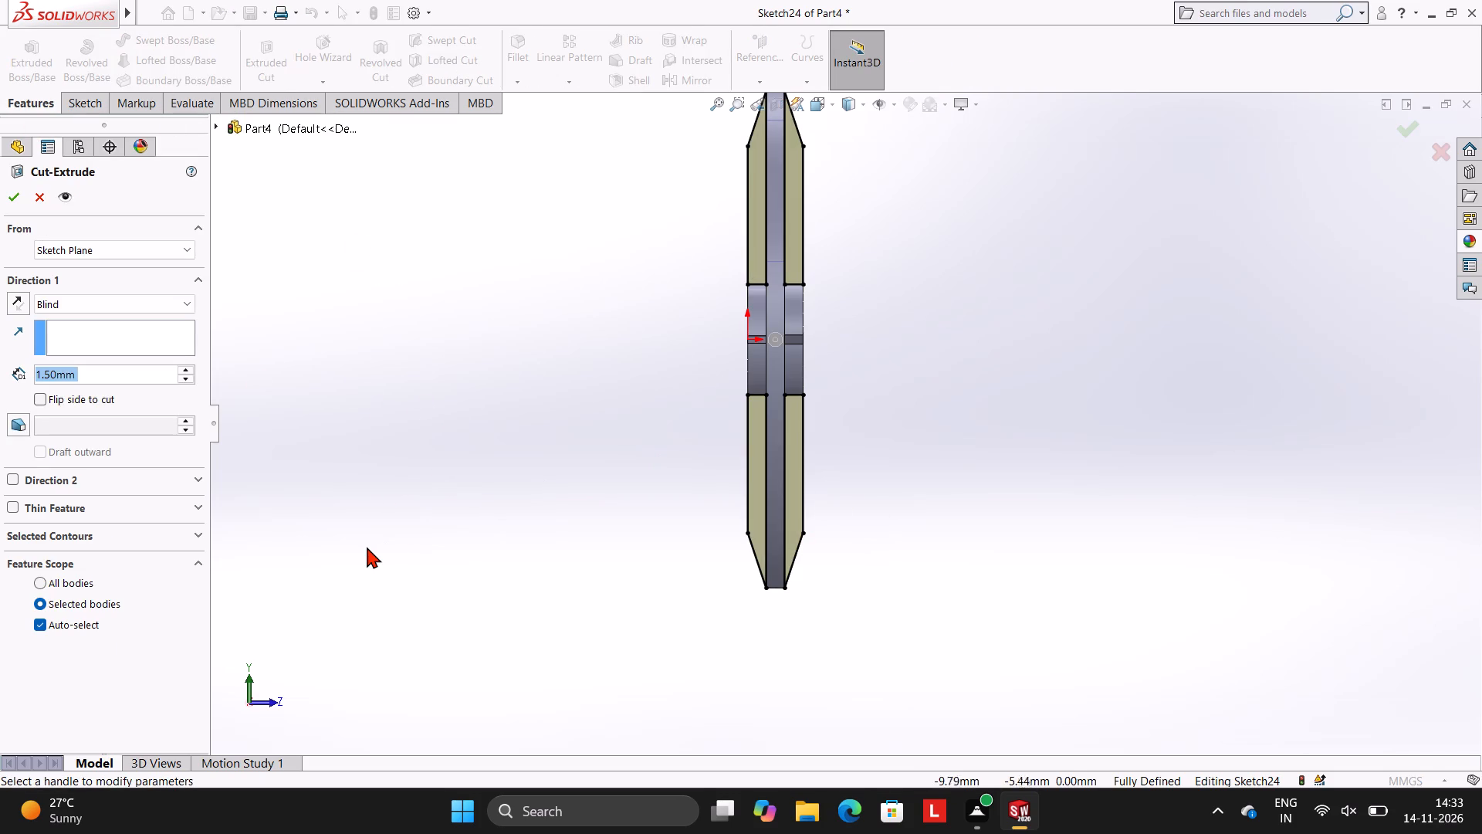
{"action": "type", "text": "0.625"}
{"action": "key", "text": "Return"}
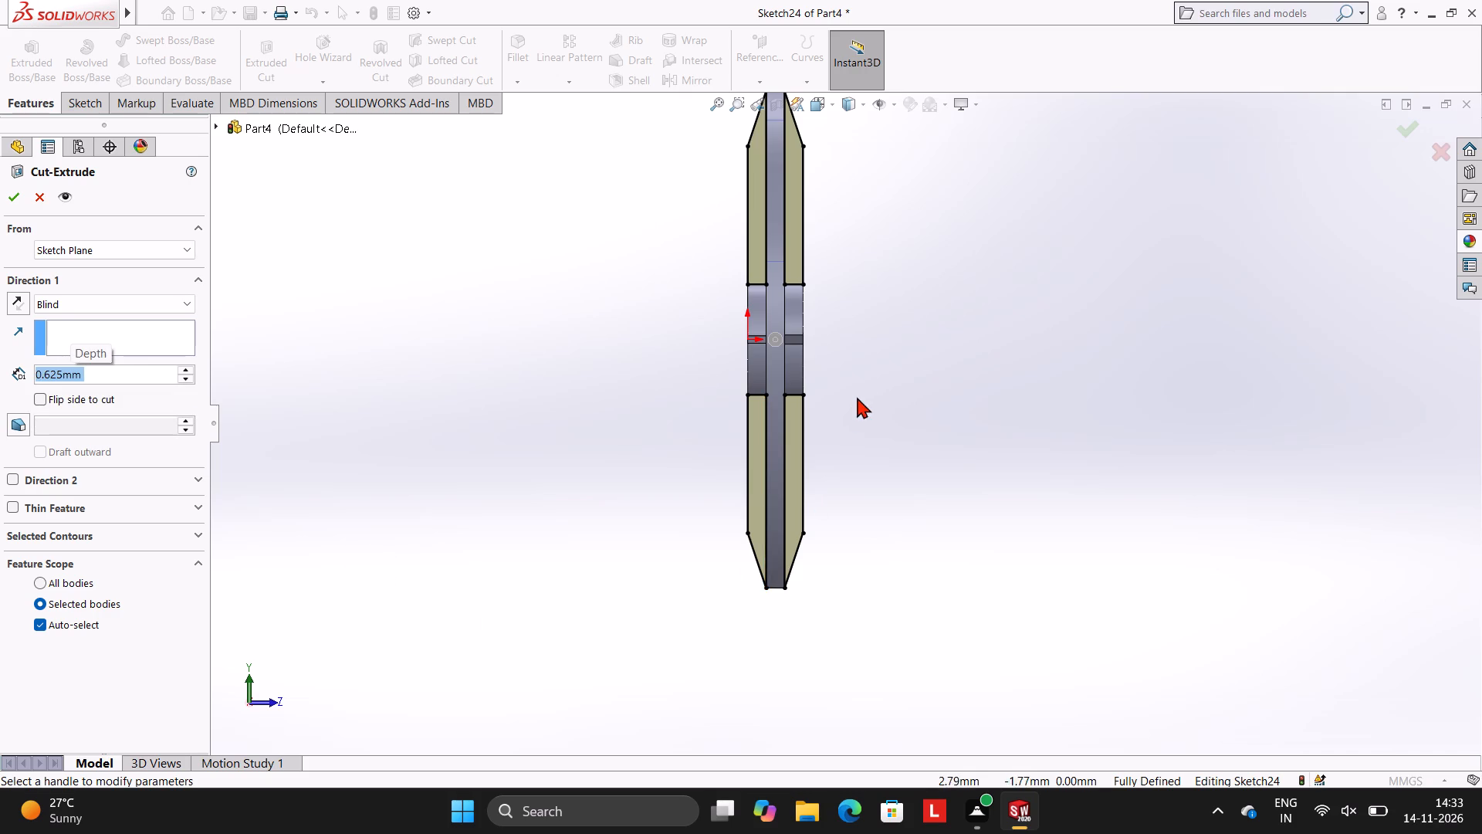
{"action": "middle_click_drag", "start_coordinate": [972, 358], "coordinate": [1081, 347]}
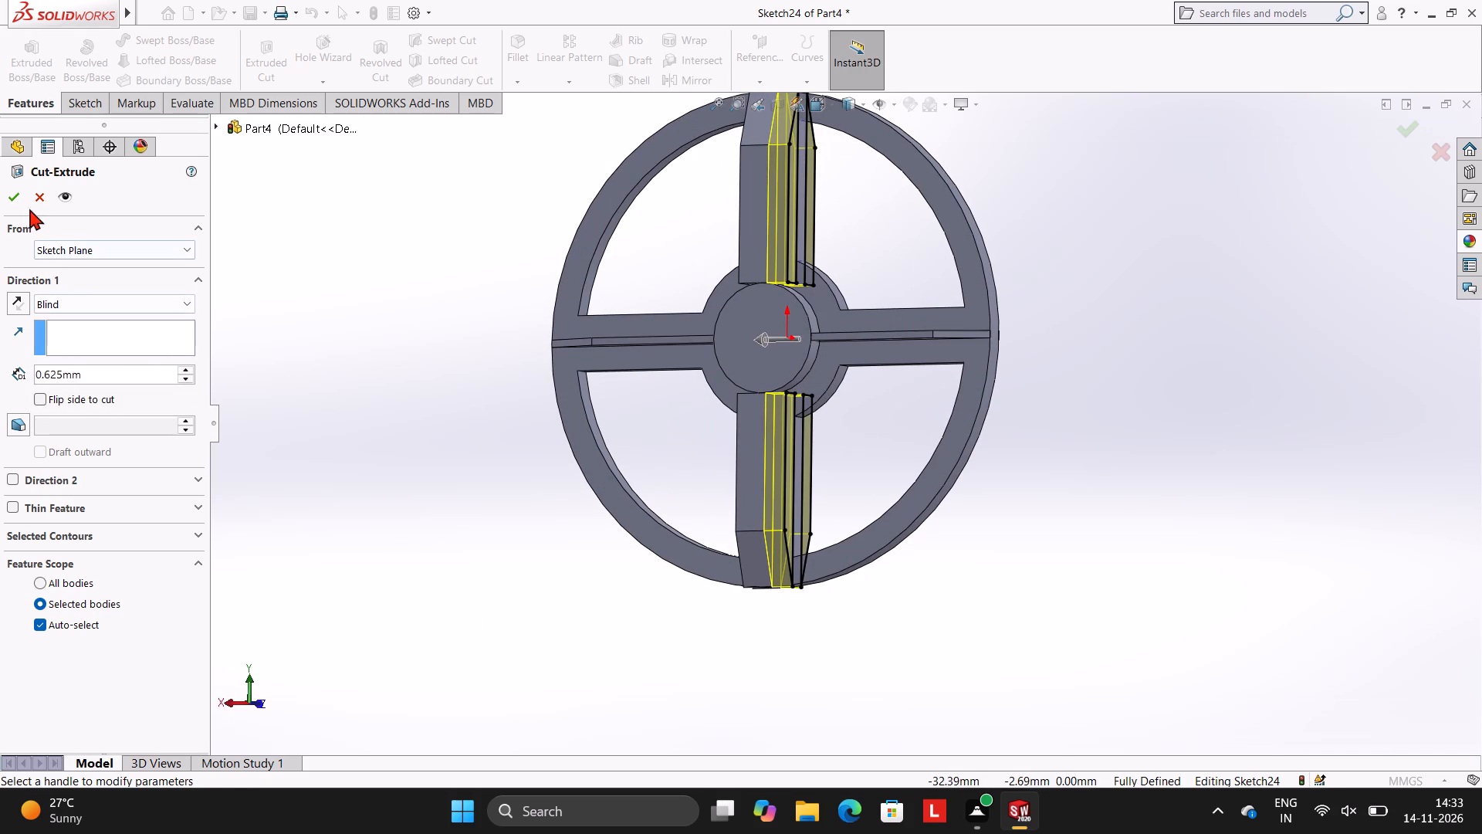
{"action": "left_click", "coordinate": [8, 205]}
{"action": "left_click", "coordinate": [305, 275]}
Examine the wheel from several angles to check the thinned ribs and the remaining side still to cut.
{"action": "scroll", "coordinate": [1104, 328], "scroll_direction": "up", "scroll_amount": 1}
{"action": "middle_click_drag", "start_coordinate": [1101, 328], "coordinate": [1057, 322]}
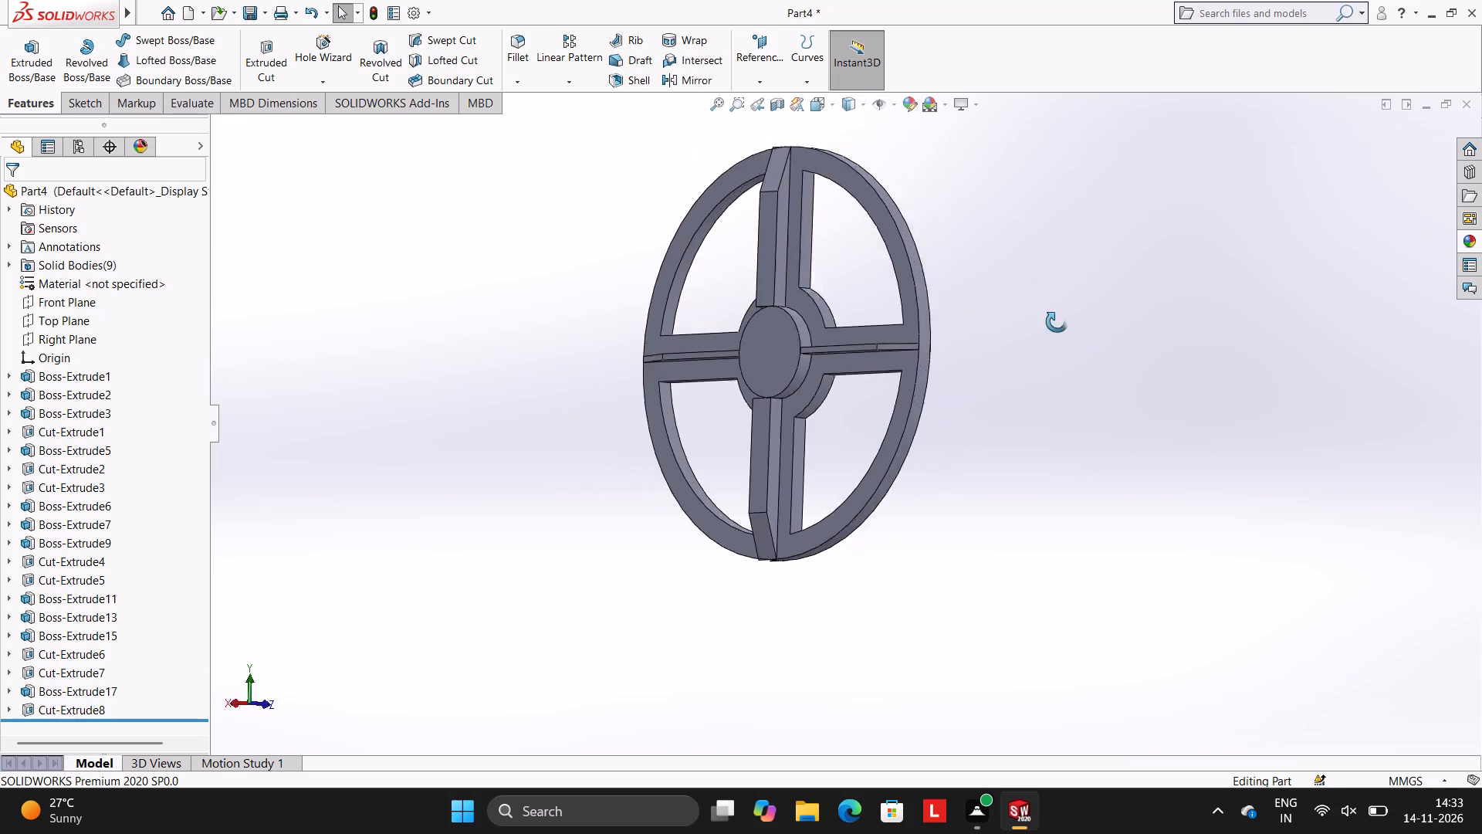
{"action": "middle_click_drag", "start_coordinate": [1057, 322], "coordinate": [911, 351]}
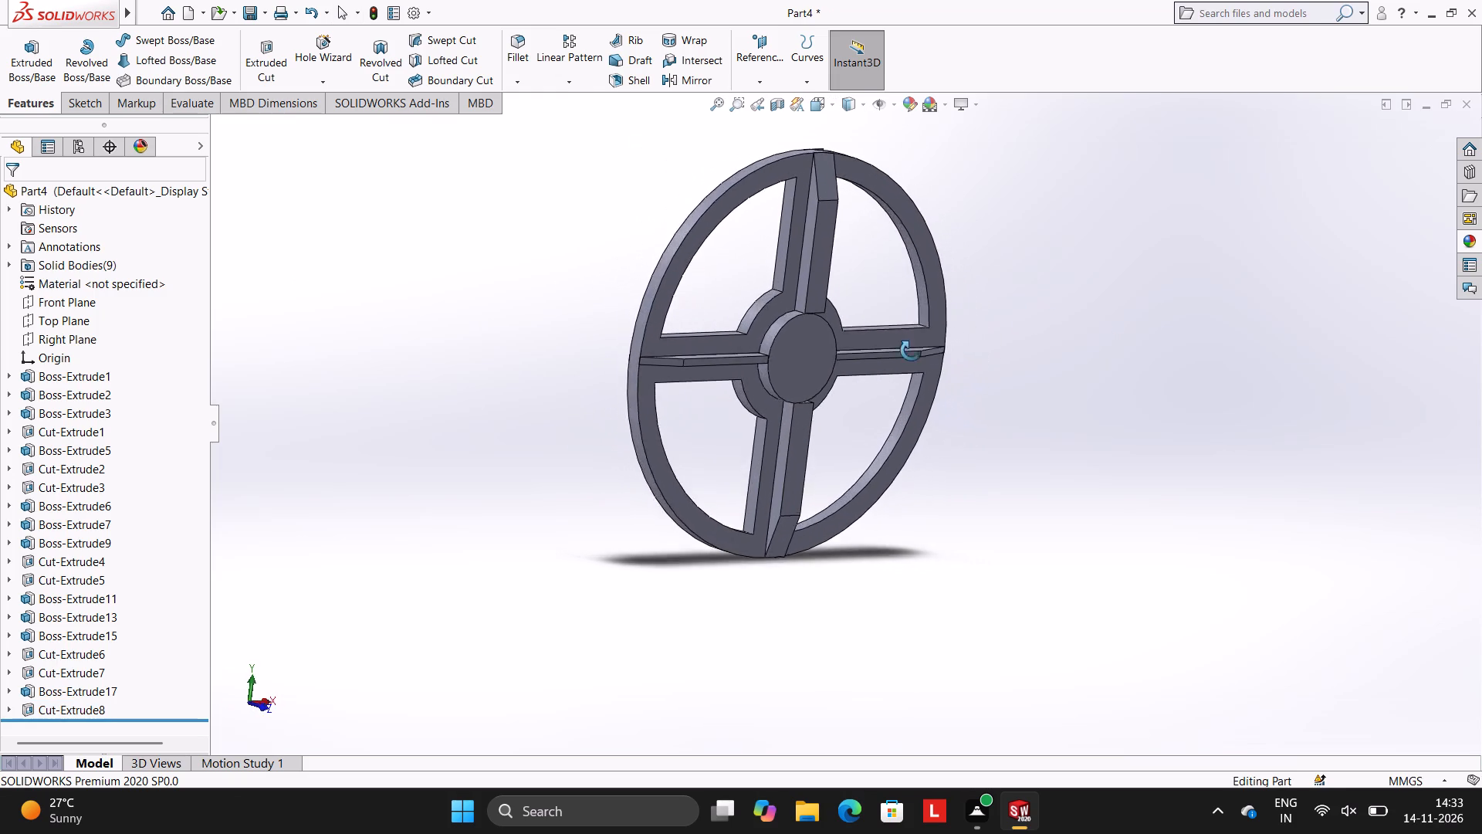
{"action": "middle_click_drag", "start_coordinate": [911, 351], "coordinate": [1203, 475]}
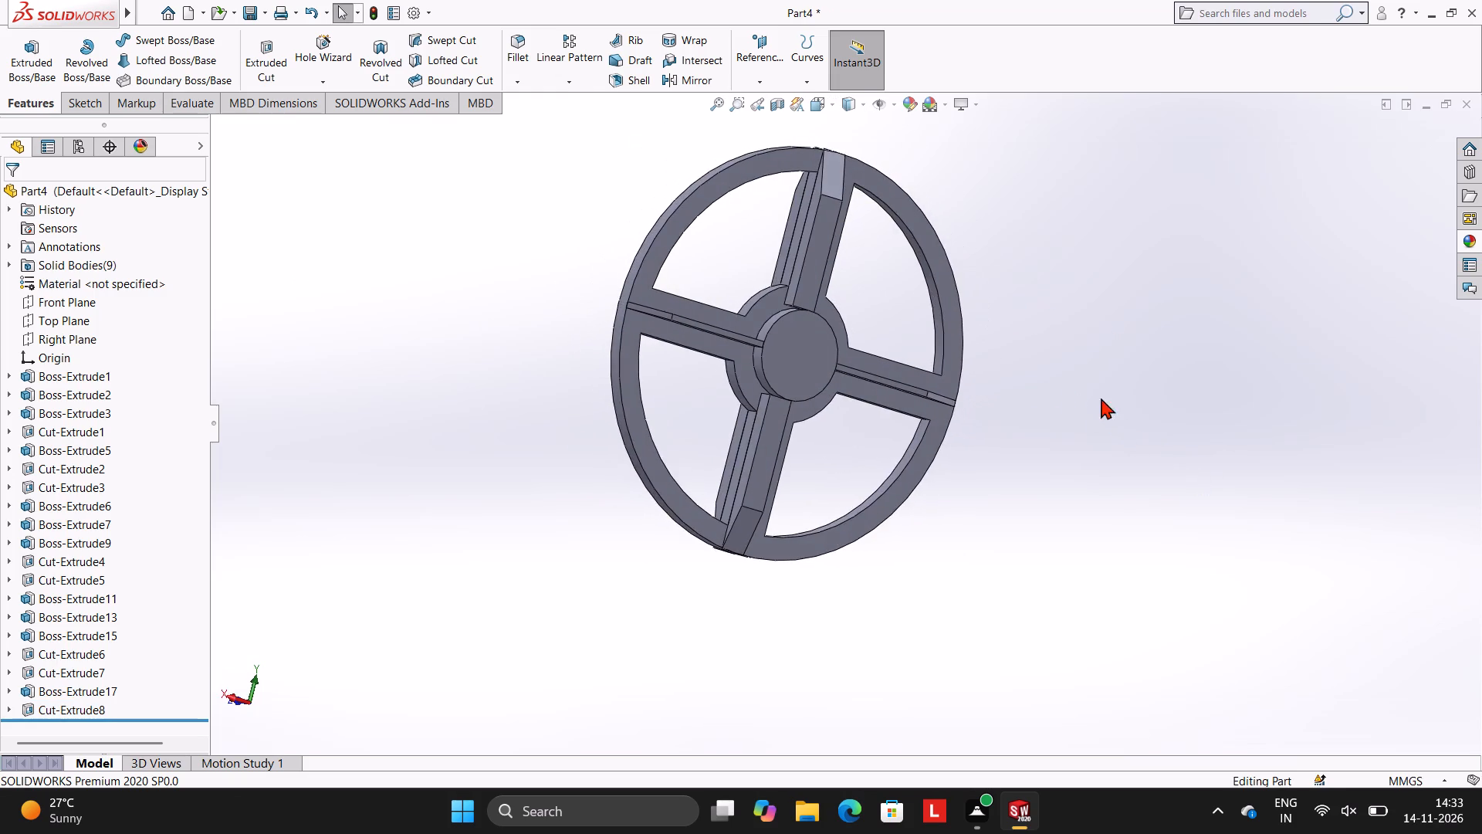
{"action": "middle_click_drag", "start_coordinate": [1088, 381], "coordinate": [1301, 486]}
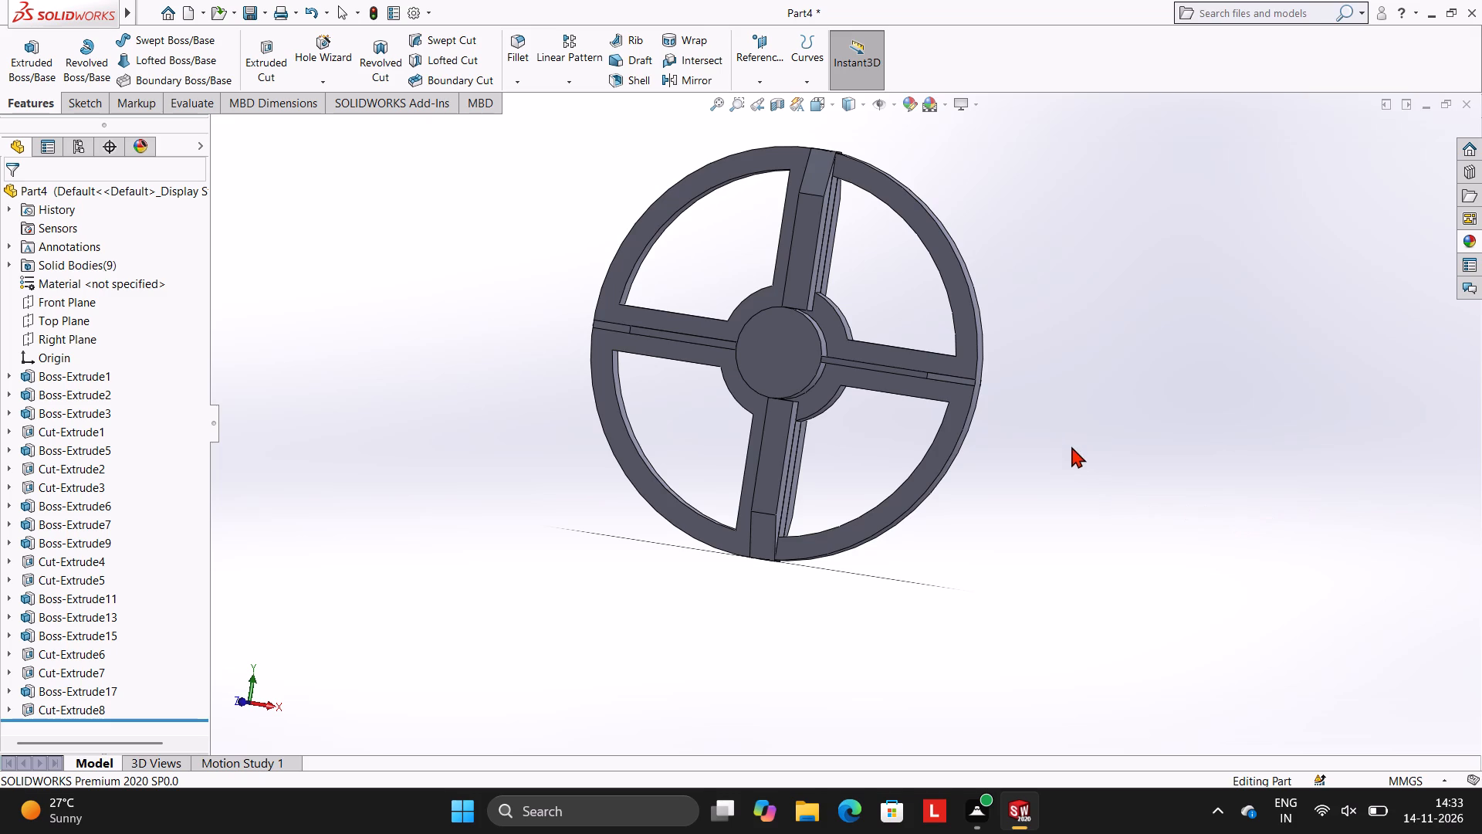
{"action": "middle_click_drag", "start_coordinate": [1185, 419], "coordinate": [938, 383]}
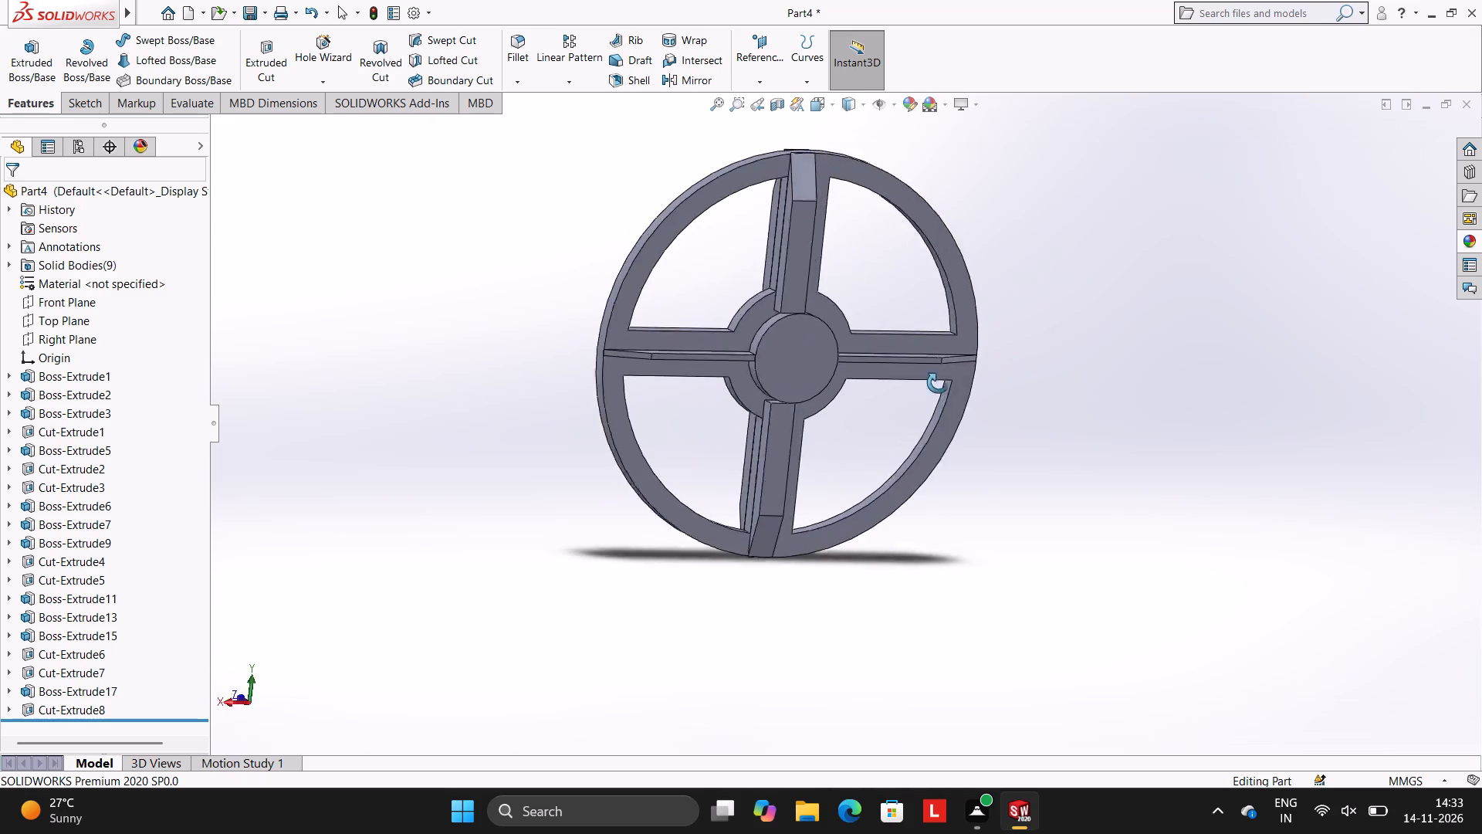
{"action": "middle_click_drag", "start_coordinate": [938, 383], "coordinate": [1078, 364]}
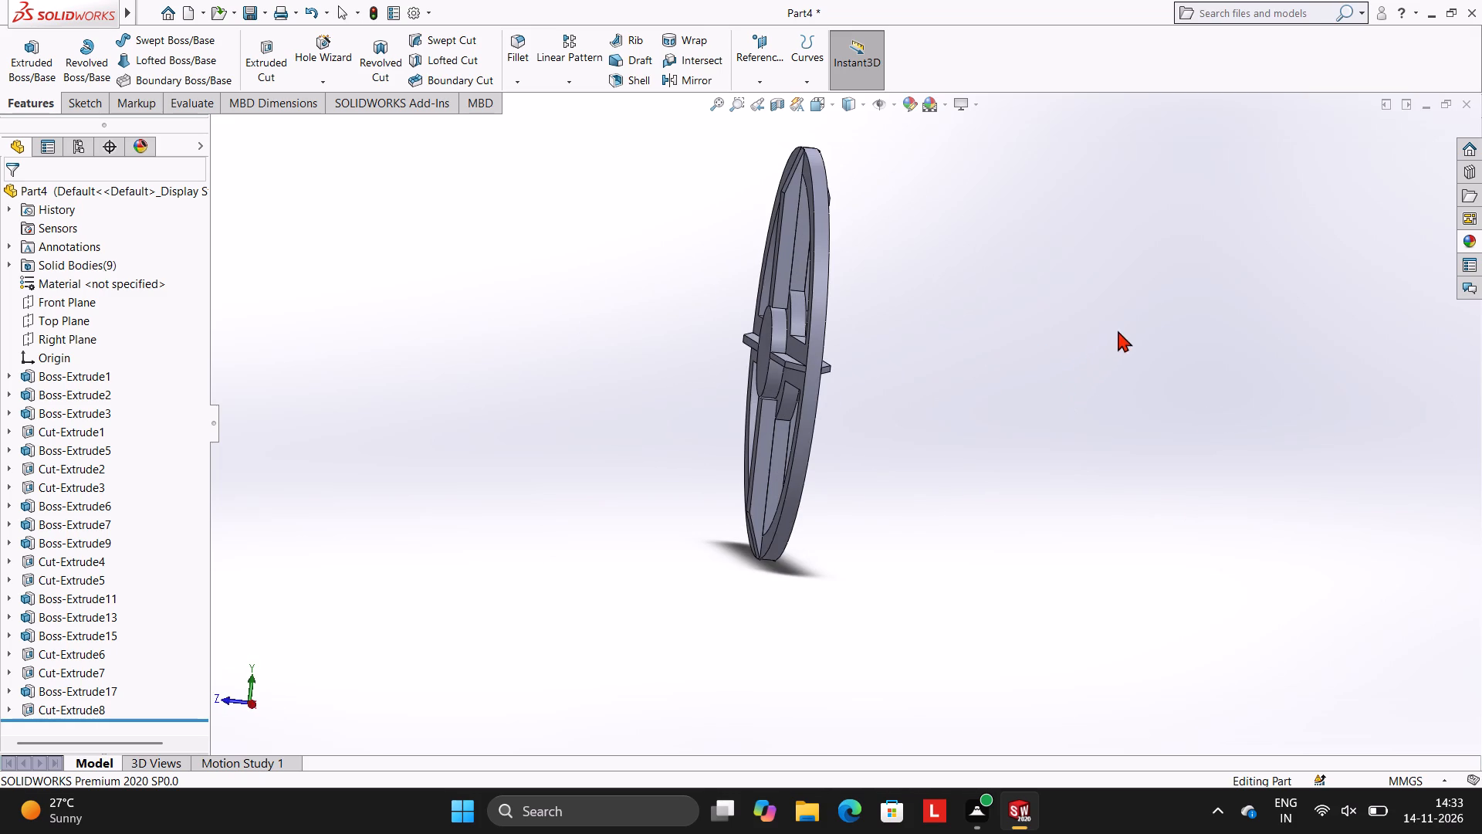
{"action": "middle_click_drag", "start_coordinate": [1122, 329], "coordinate": [1137, 327]}
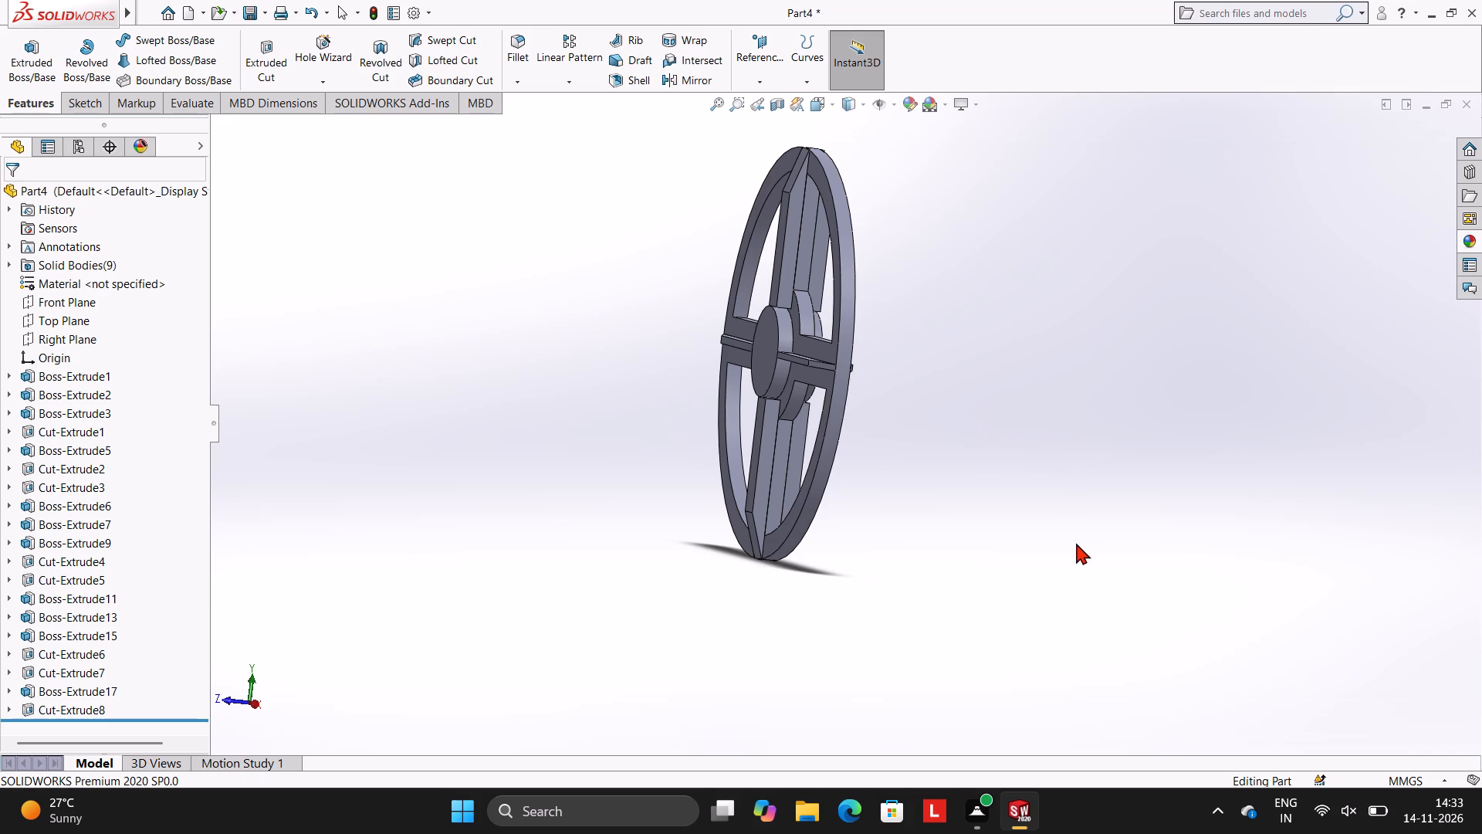
Open a sketch on the +X side face of the positive-Y arm and view it square-on.
{"action": "scroll", "coordinate": [844, 163], "scroll_direction": "down", "scroll_amount": 1}
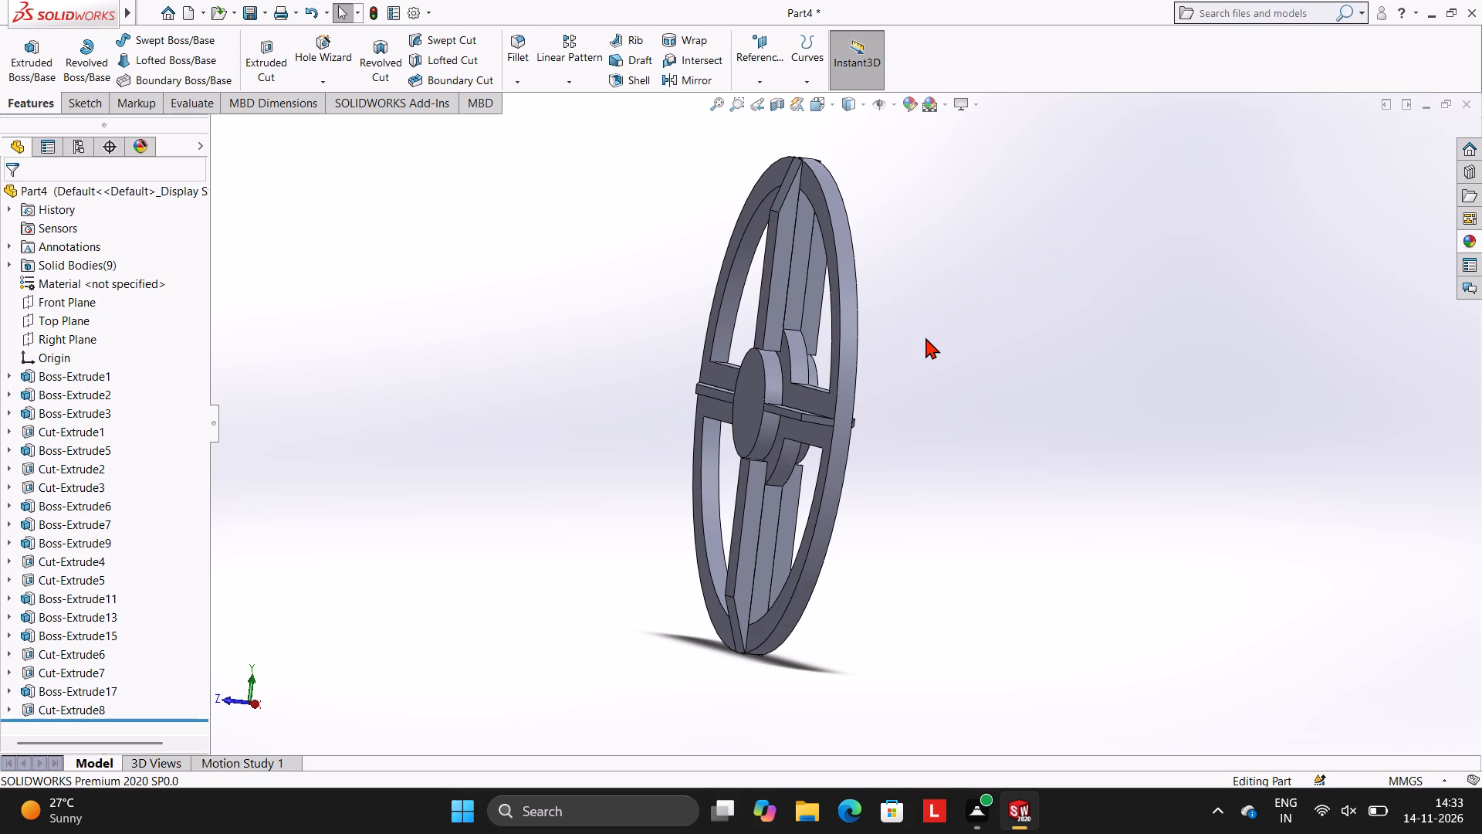
{"action": "left_click", "coordinate": [793, 267]}
{"action": "left_click", "coordinate": [860, 225]}
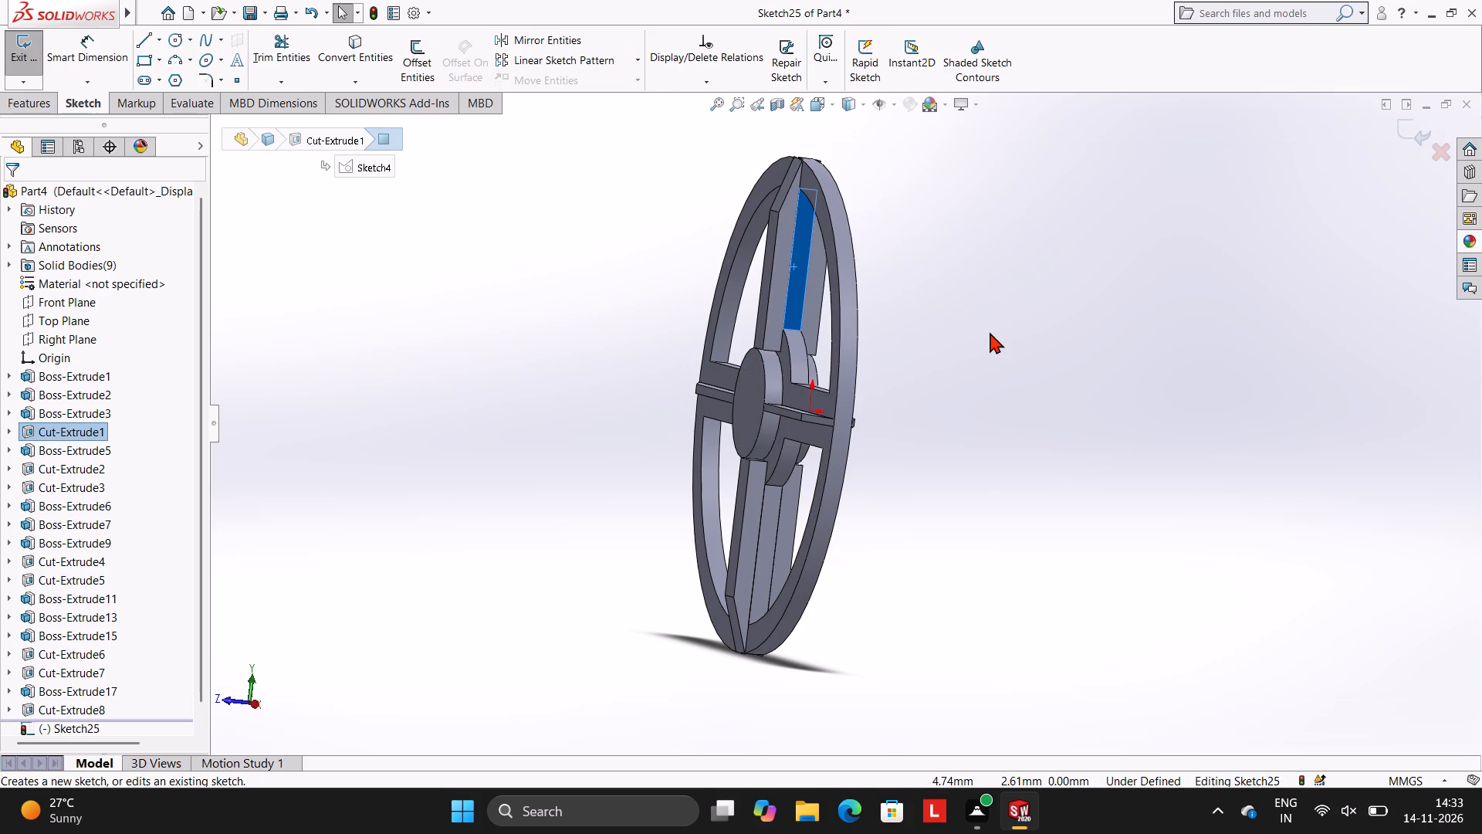
{"action": "key", "text": "ctrl+8"}
{"action": "key", "text": "Escape"}
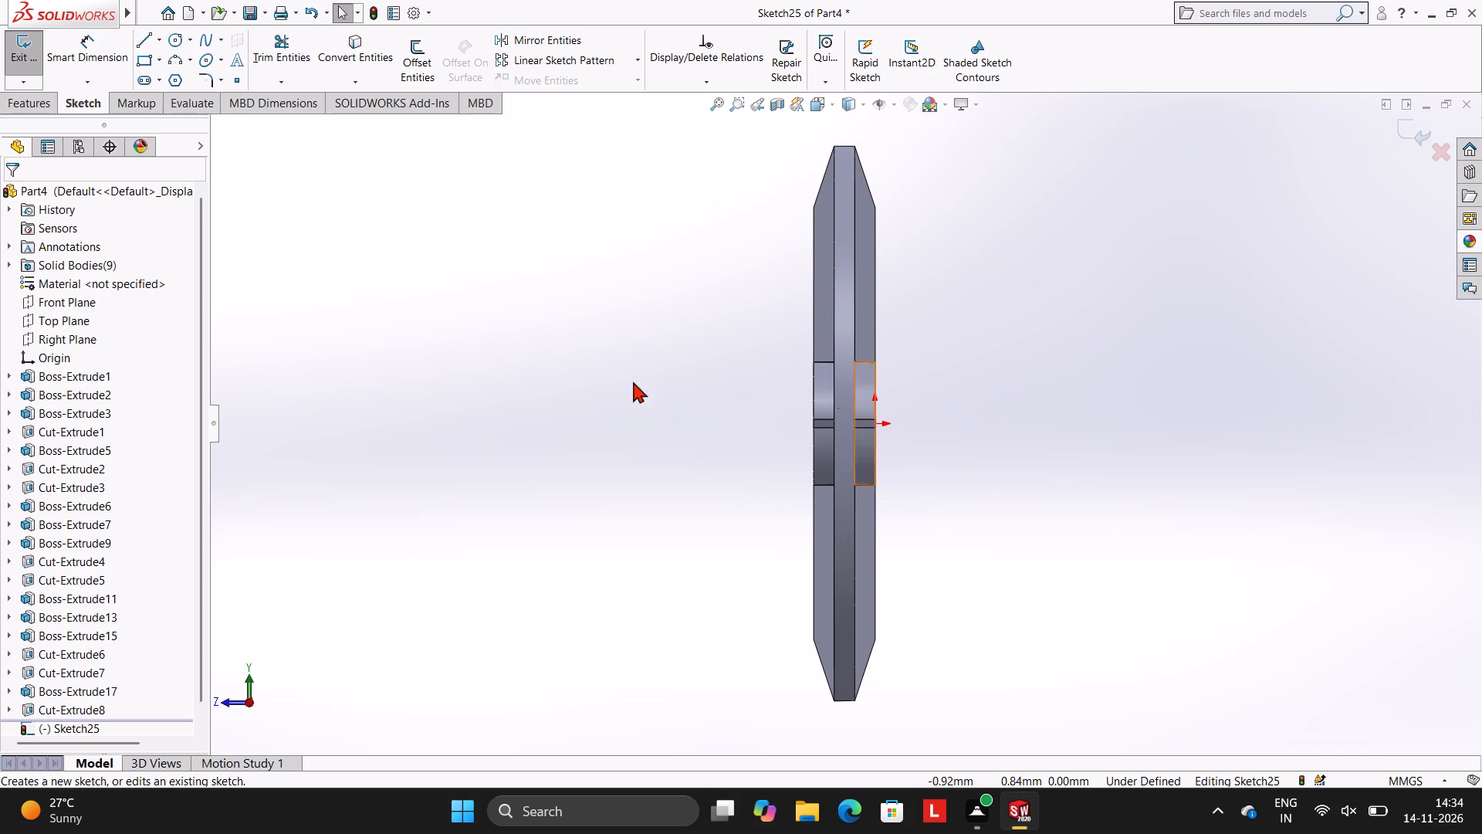
Trace the positive-Y sloped rib on the -Z side with a closed four-line profile, about 0.50 mm wide with a 1.58 mm slanted edge.
{"action": "left_click", "coordinate": [144, 35]}
{"action": "scroll", "coordinate": [861, 376], "scroll_direction": "down", "scroll_amount": 1}
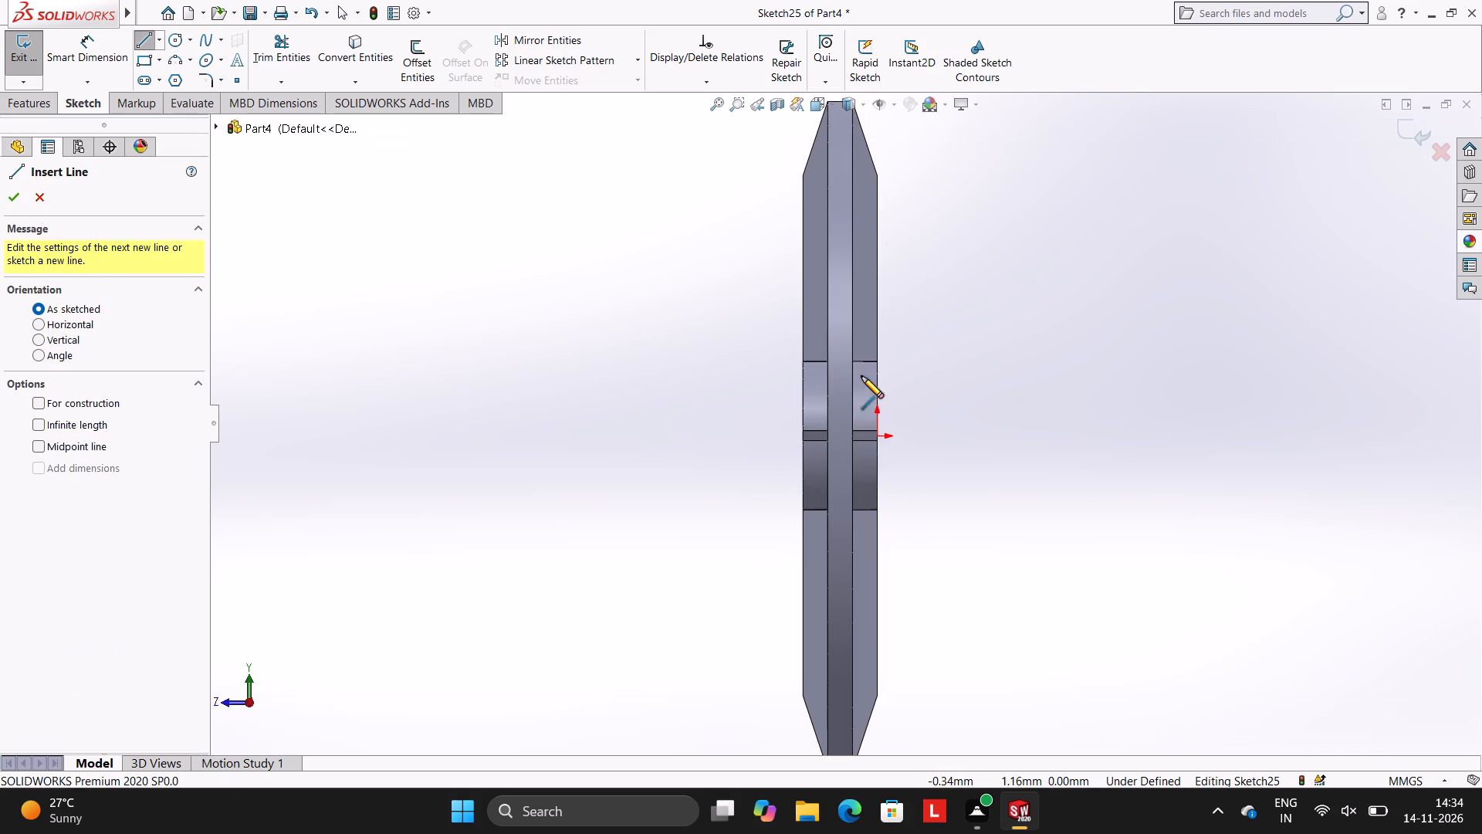
{"action": "left_click", "coordinate": [876, 361]}
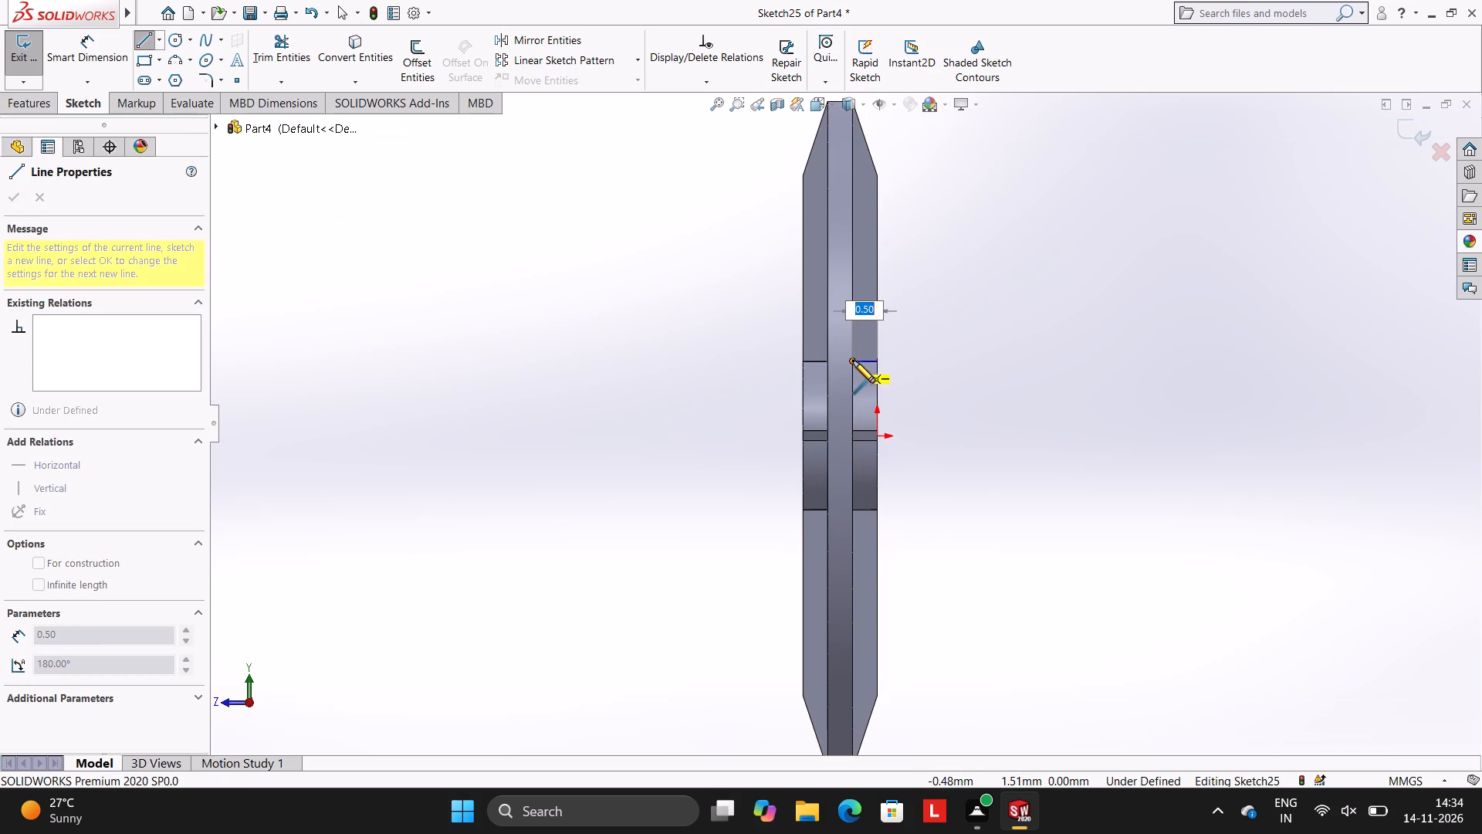
{"action": "left_click", "coordinate": [853, 361]}
{"action": "scroll", "coordinate": [851, 192], "scroll_direction": "up", "scroll_amount": 1}
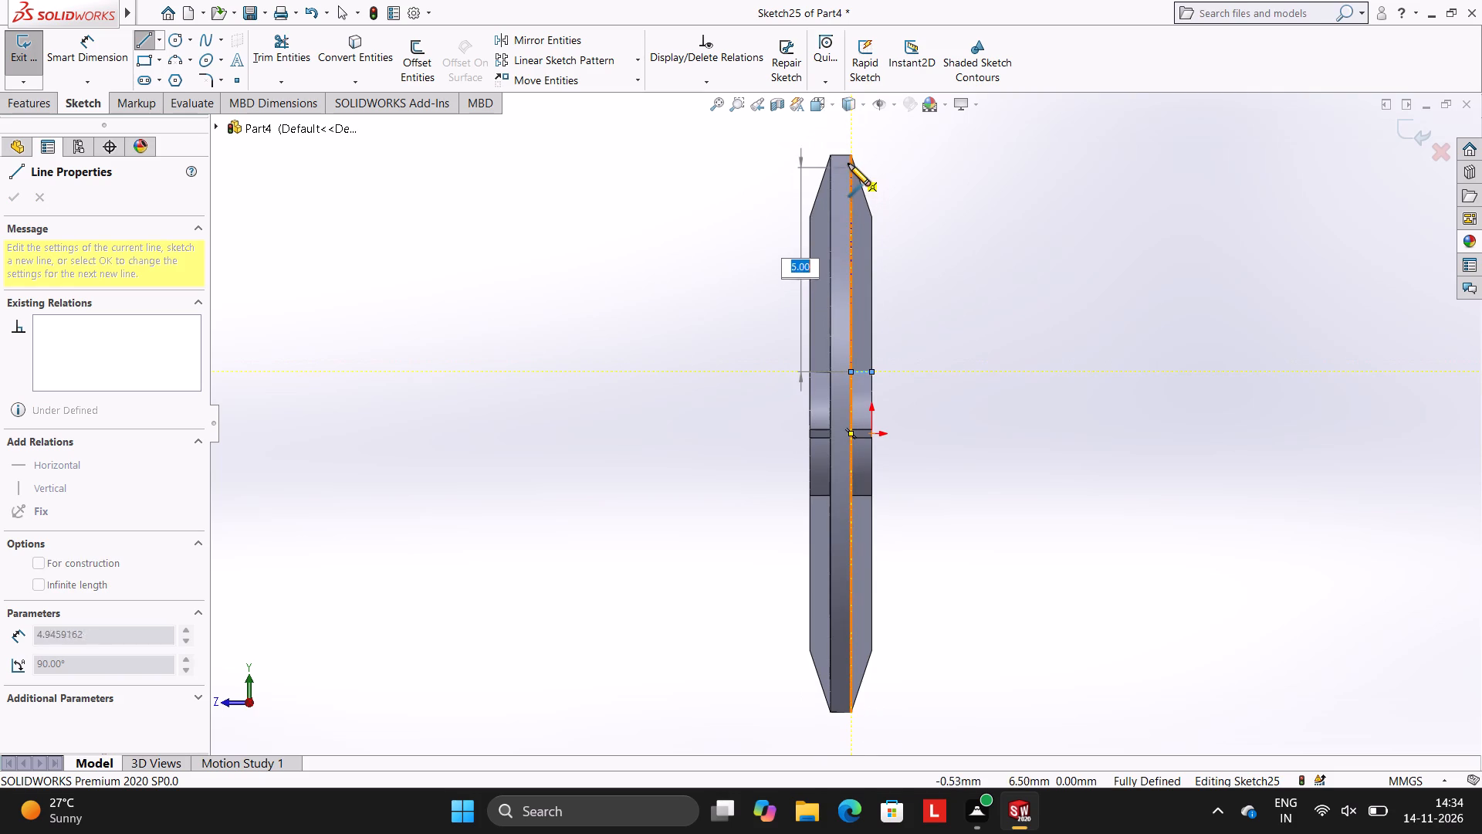
{"action": "left_click", "coordinate": [851, 154]}
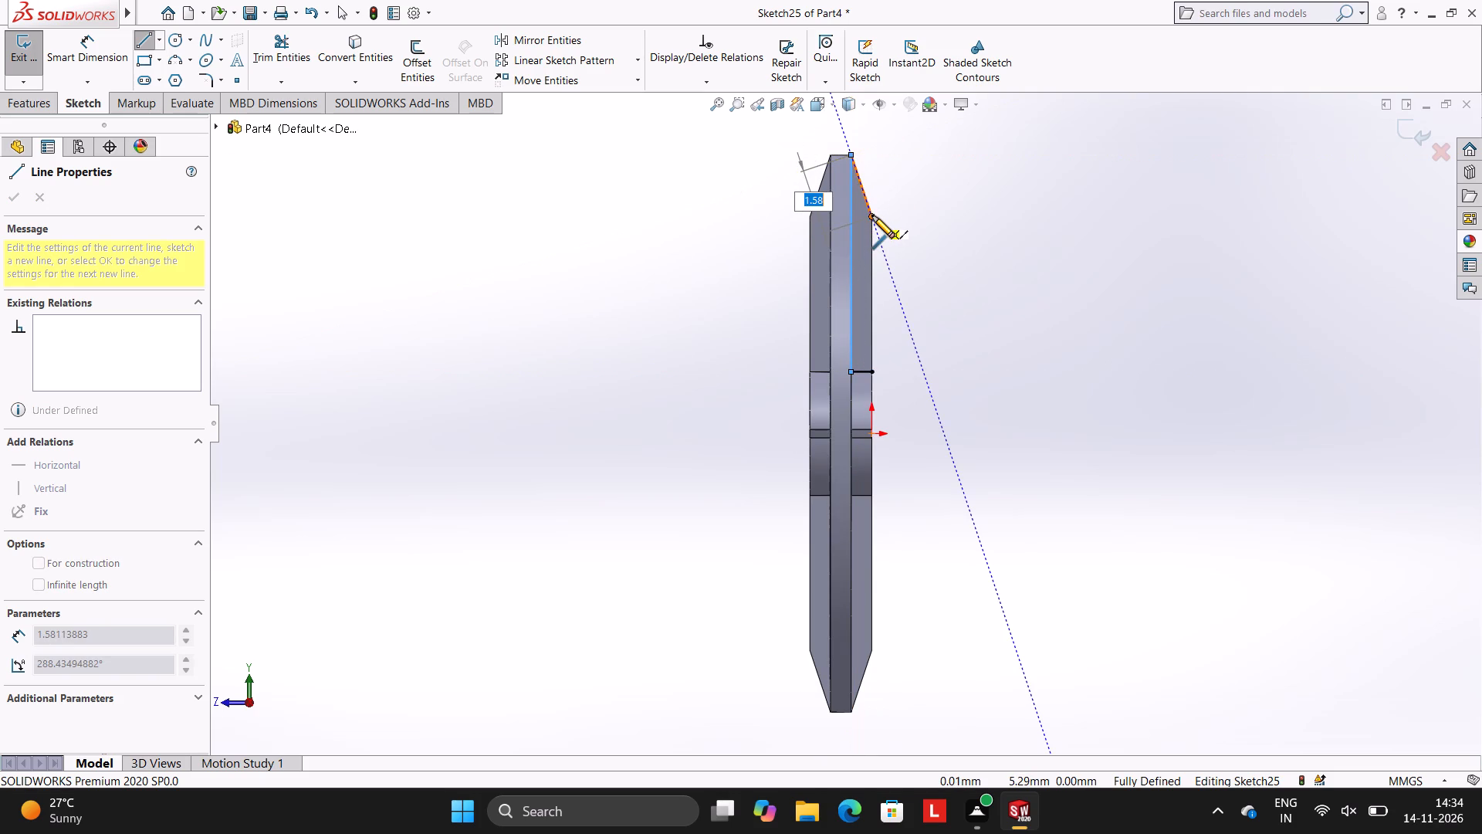
{"action": "left_click", "coordinate": [872, 218]}
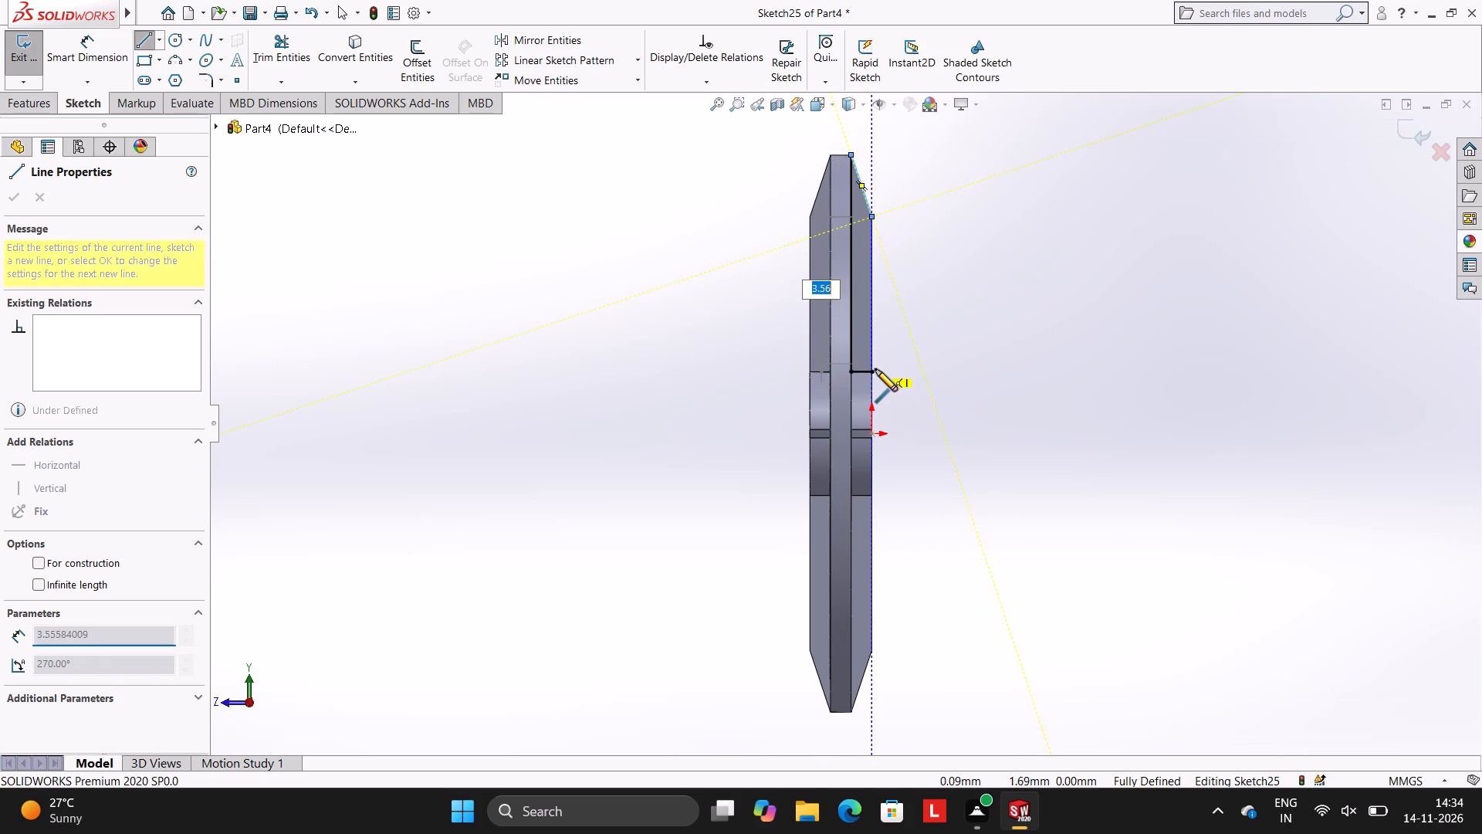
{"action": "left_click", "coordinate": [875, 369]}
{"action": "key", "text": "Escape"}
{"action": "key", "text": "Escape"}
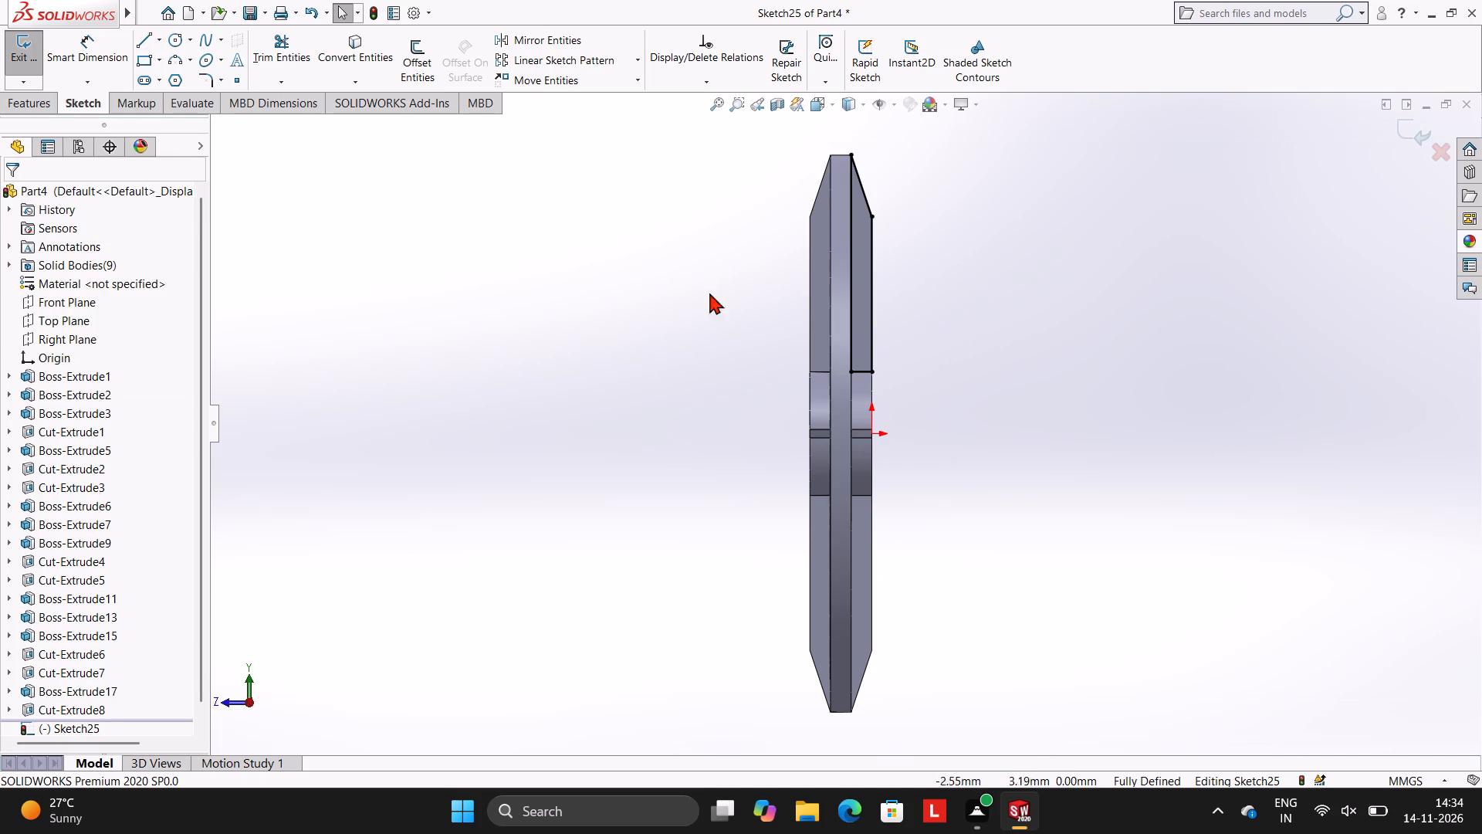
Trace the positive-Y sloped rib on the +Z side with a closed four-line profile, about 5.25 mm along its inner edge and 3.75 mm along its outer.
{"action": "left_click", "coordinate": [145, 39]}
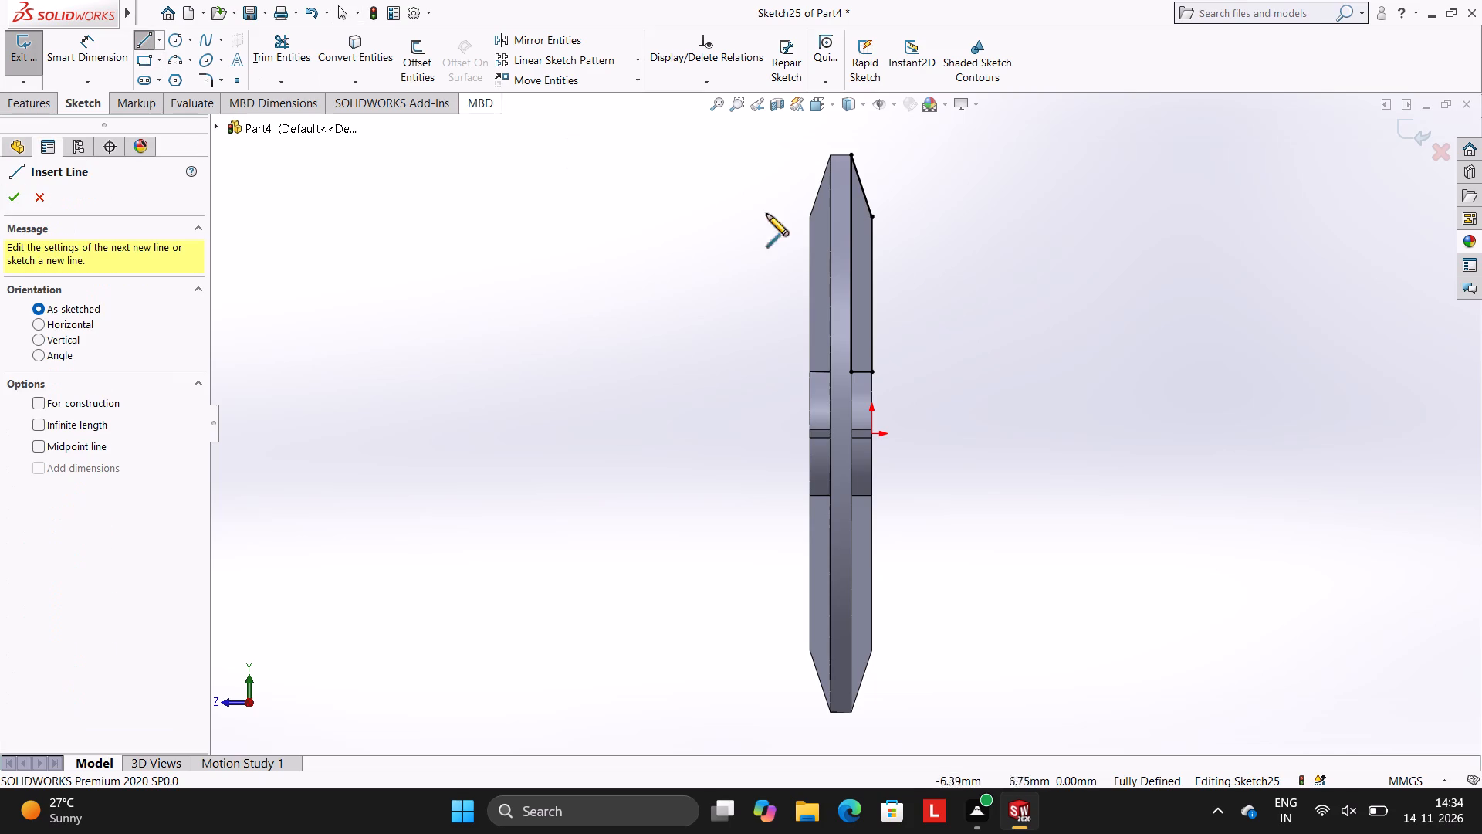
{"action": "left_click", "coordinate": [831, 154]}
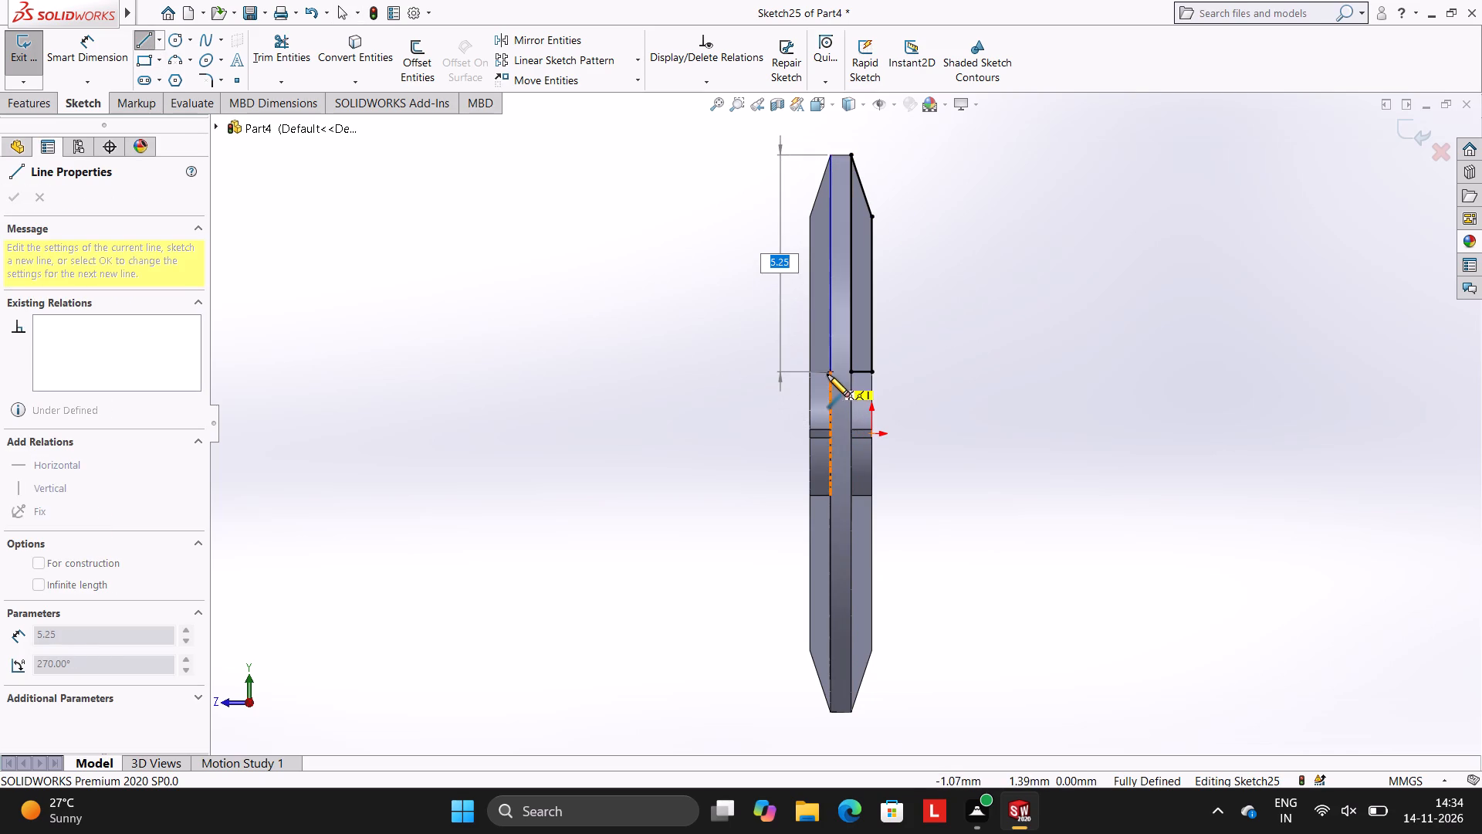
{"action": "left_click", "coordinate": [832, 370]}
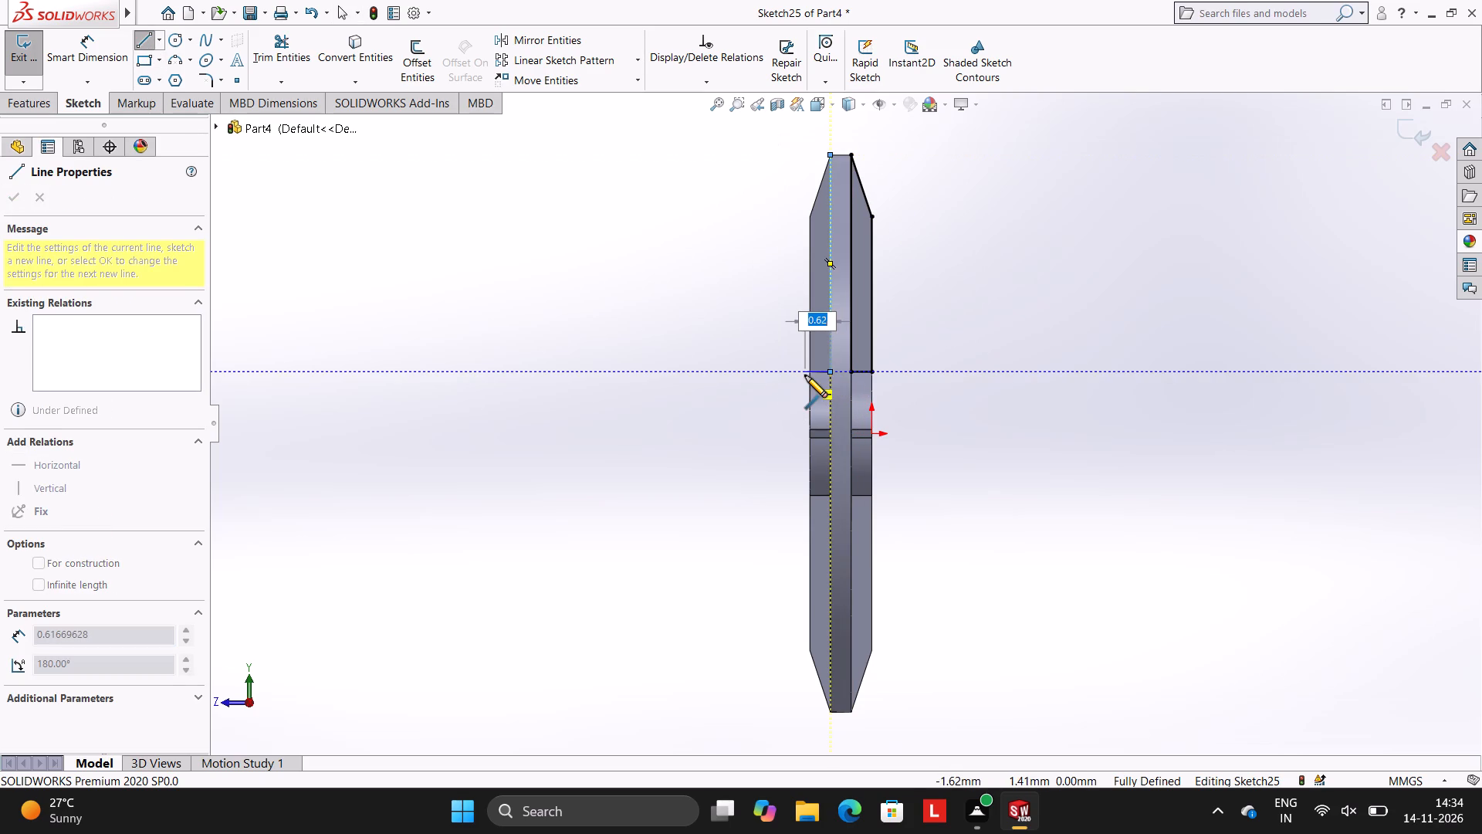
{"action": "left_click", "coordinate": [811, 373]}
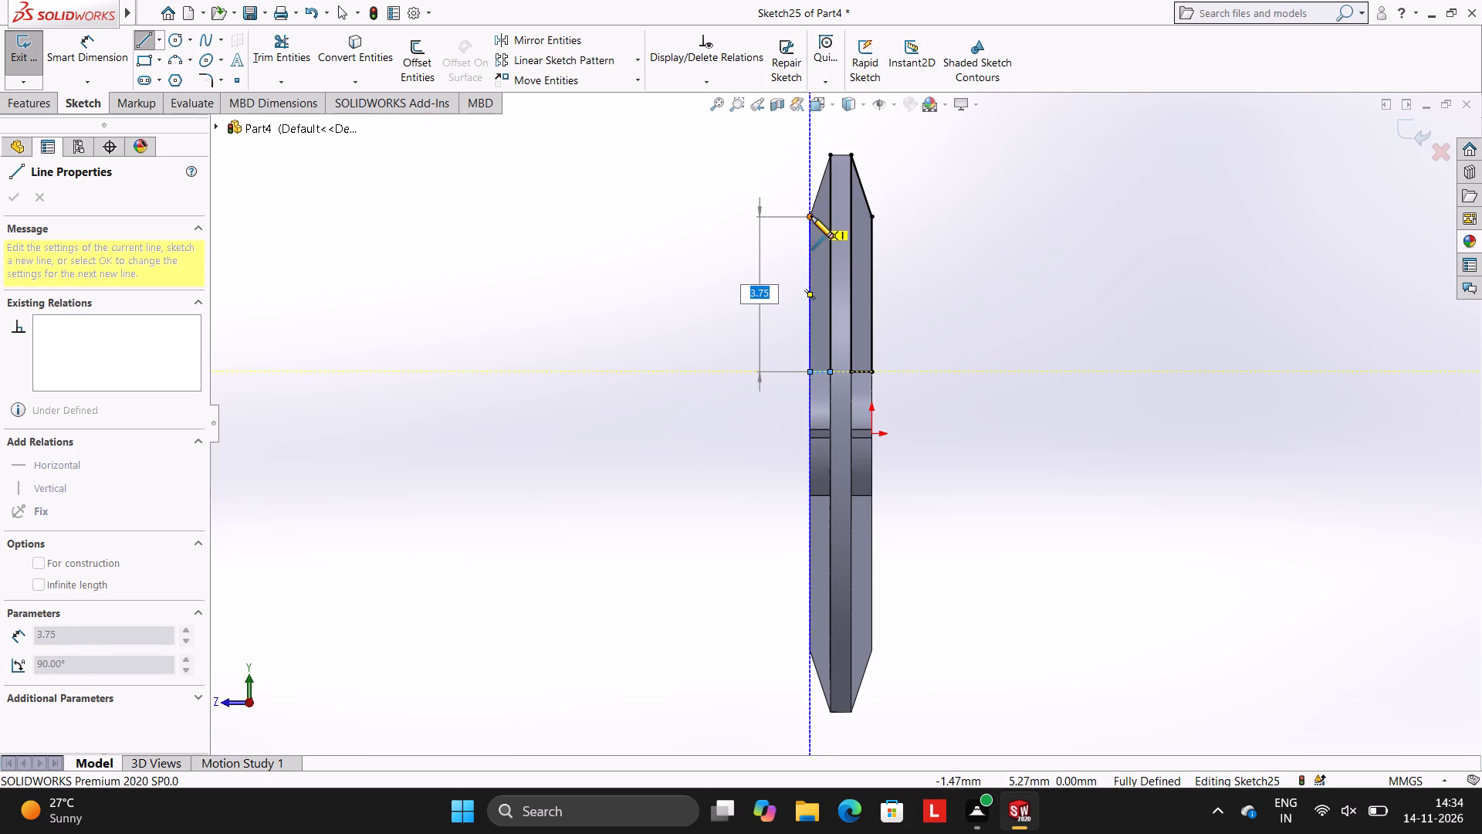
{"action": "left_click", "coordinate": [811, 216]}
{"action": "left_click", "coordinate": [832, 157]}
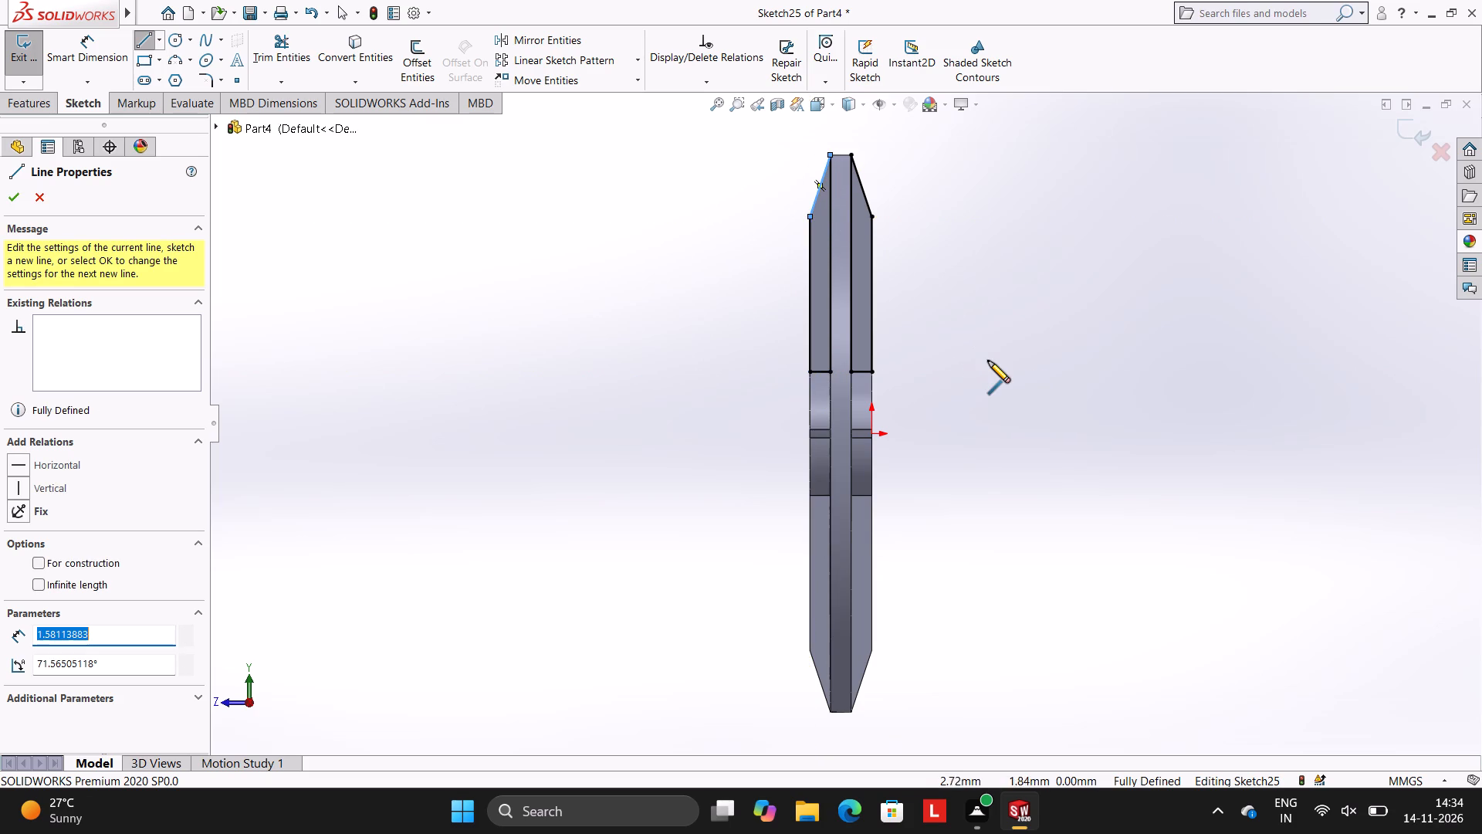
{"action": "key", "text": "Escape"}
Trace the negative-Y sloped rib on the -Z side with a closed four-line profile, about 0.50 mm wide, 5.25 mm along its inner edge.
{"action": "scroll", "coordinate": [994, 602], "scroll_direction": "up", "scroll_amount": 2}
{"action": "scroll", "coordinate": [993, 592], "scroll_direction": "down", "scroll_amount": 1}
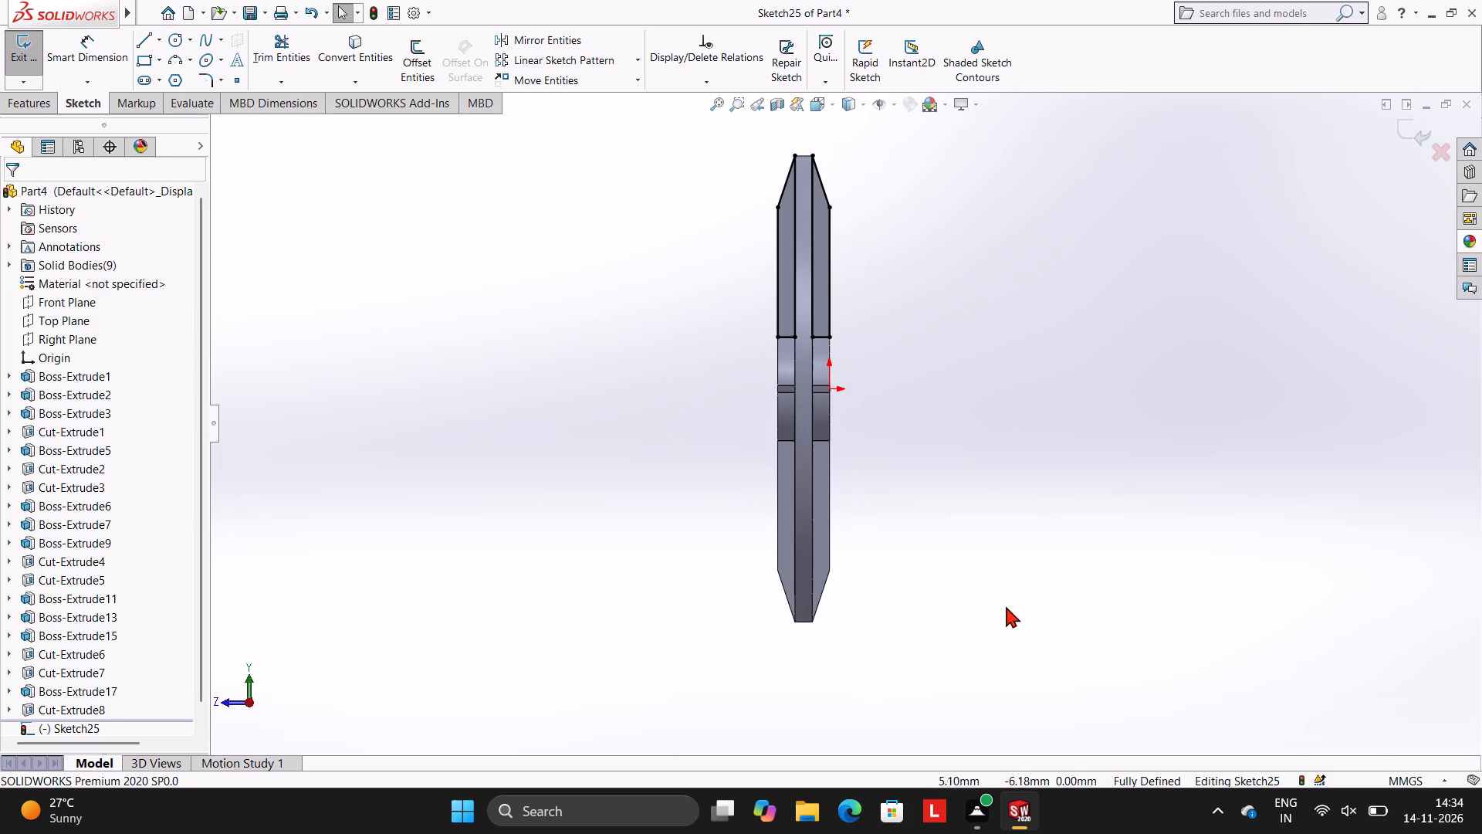
{"action": "scroll", "coordinate": [811, 516], "scroll_direction": "down", "scroll_amount": 3}
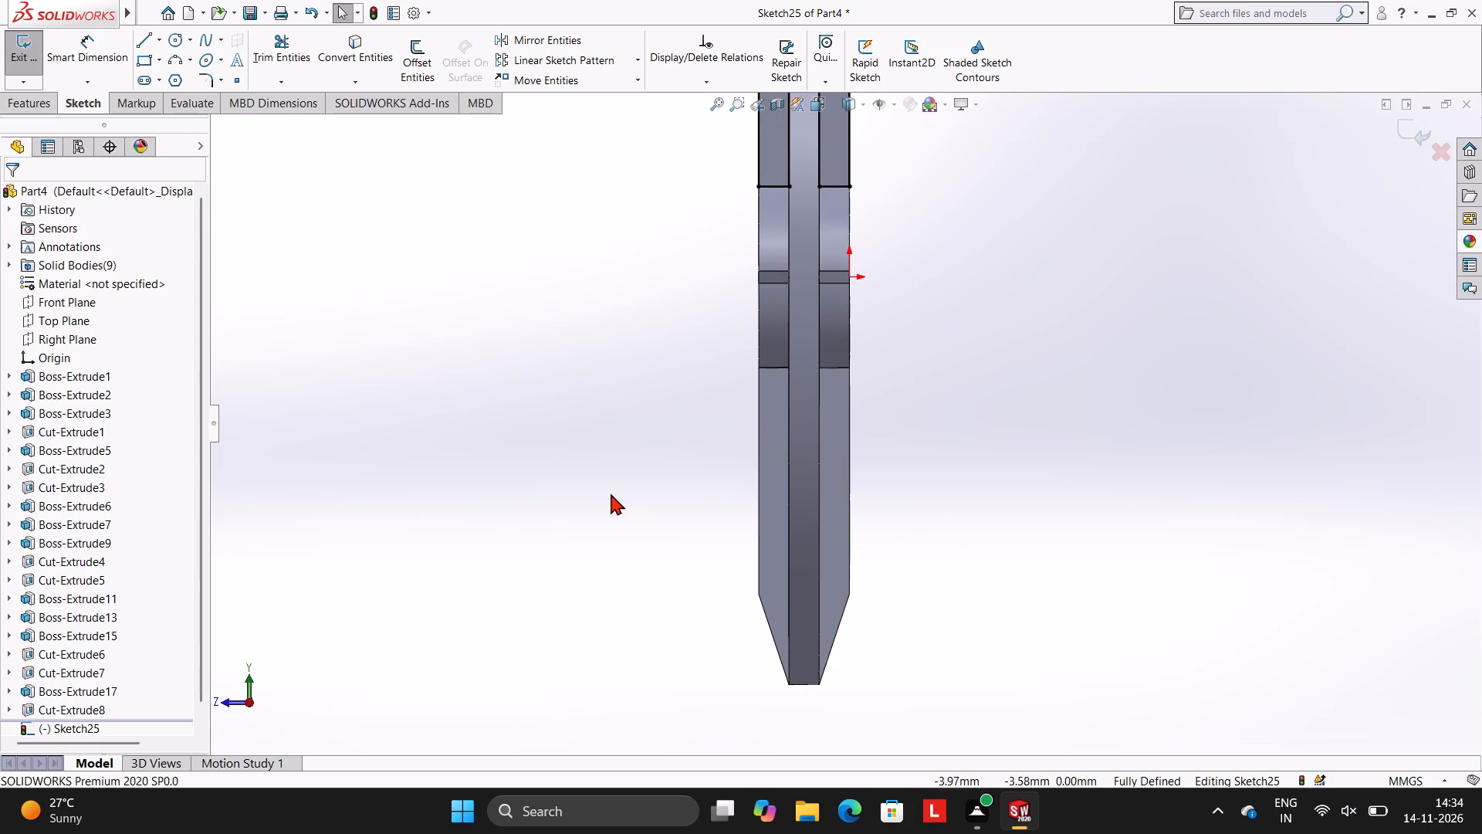
{"action": "left_click", "coordinate": [142, 40]}
{"action": "scroll", "coordinate": [783, 558], "scroll_direction": "down", "scroll_amount": 2}
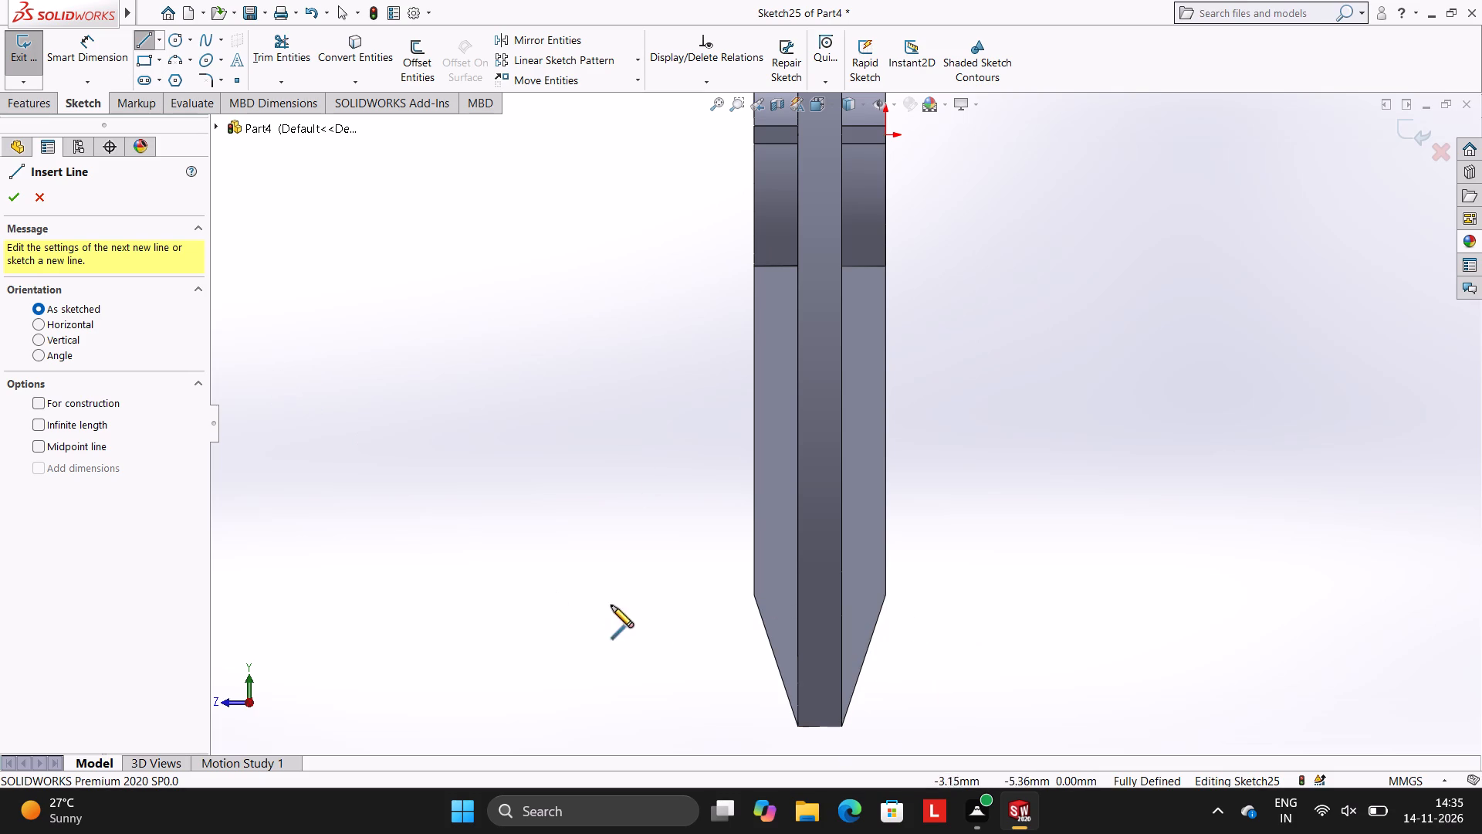
{"action": "left_click", "coordinate": [885, 266]}
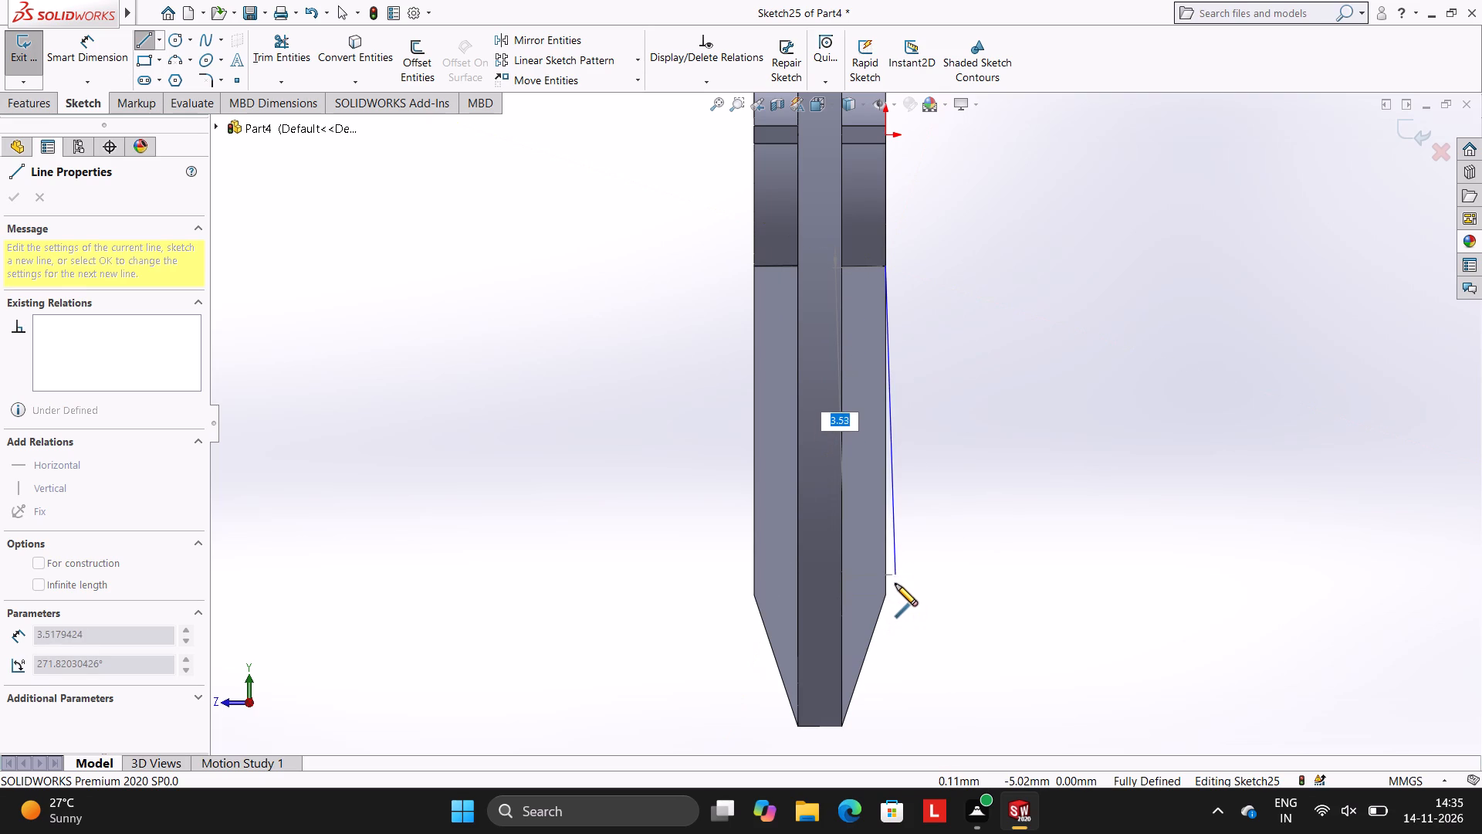
{"action": "left_click", "coordinate": [886, 596]}
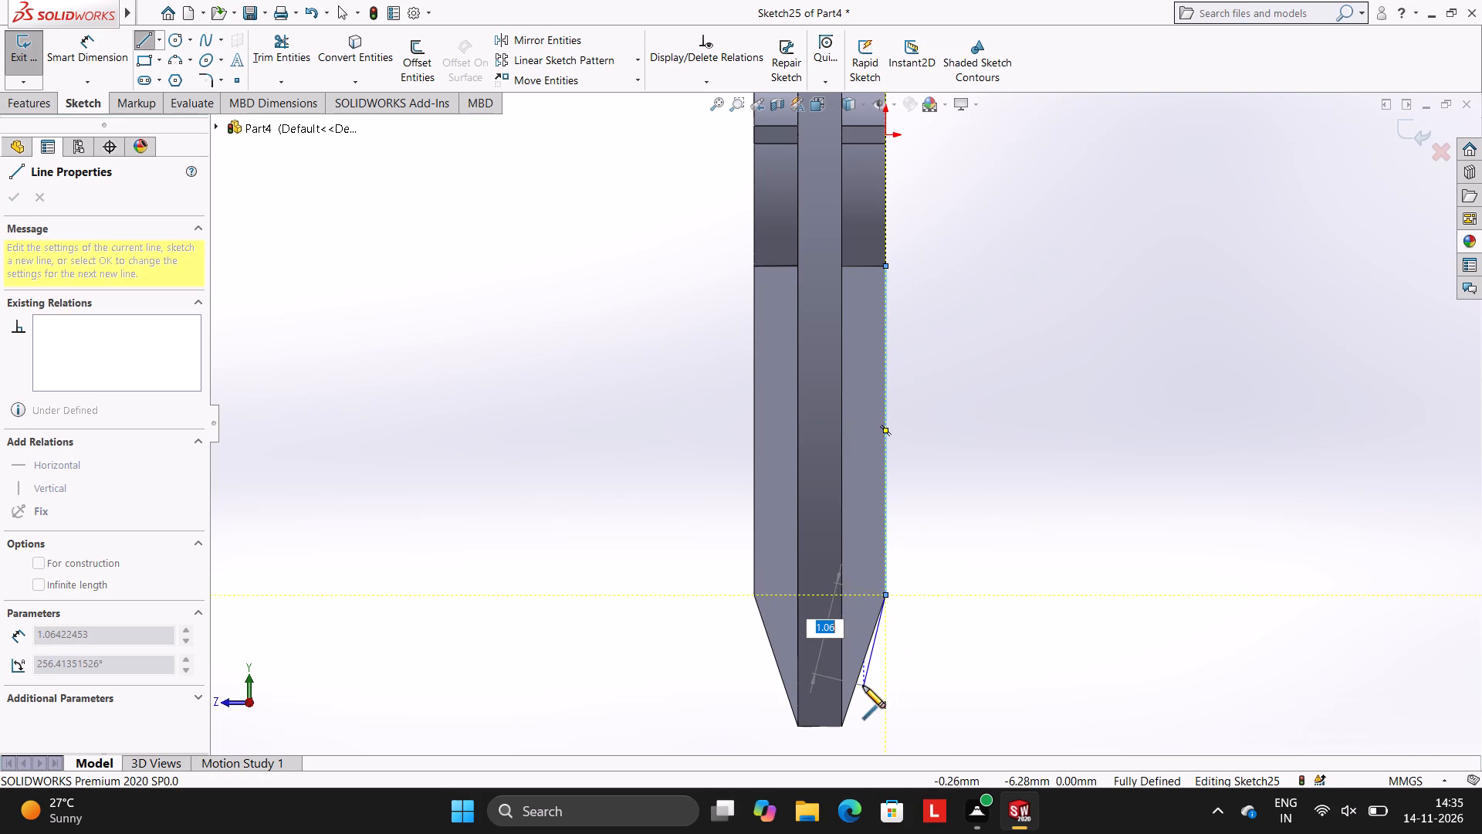
{"action": "left_click", "coordinate": [841, 726]}
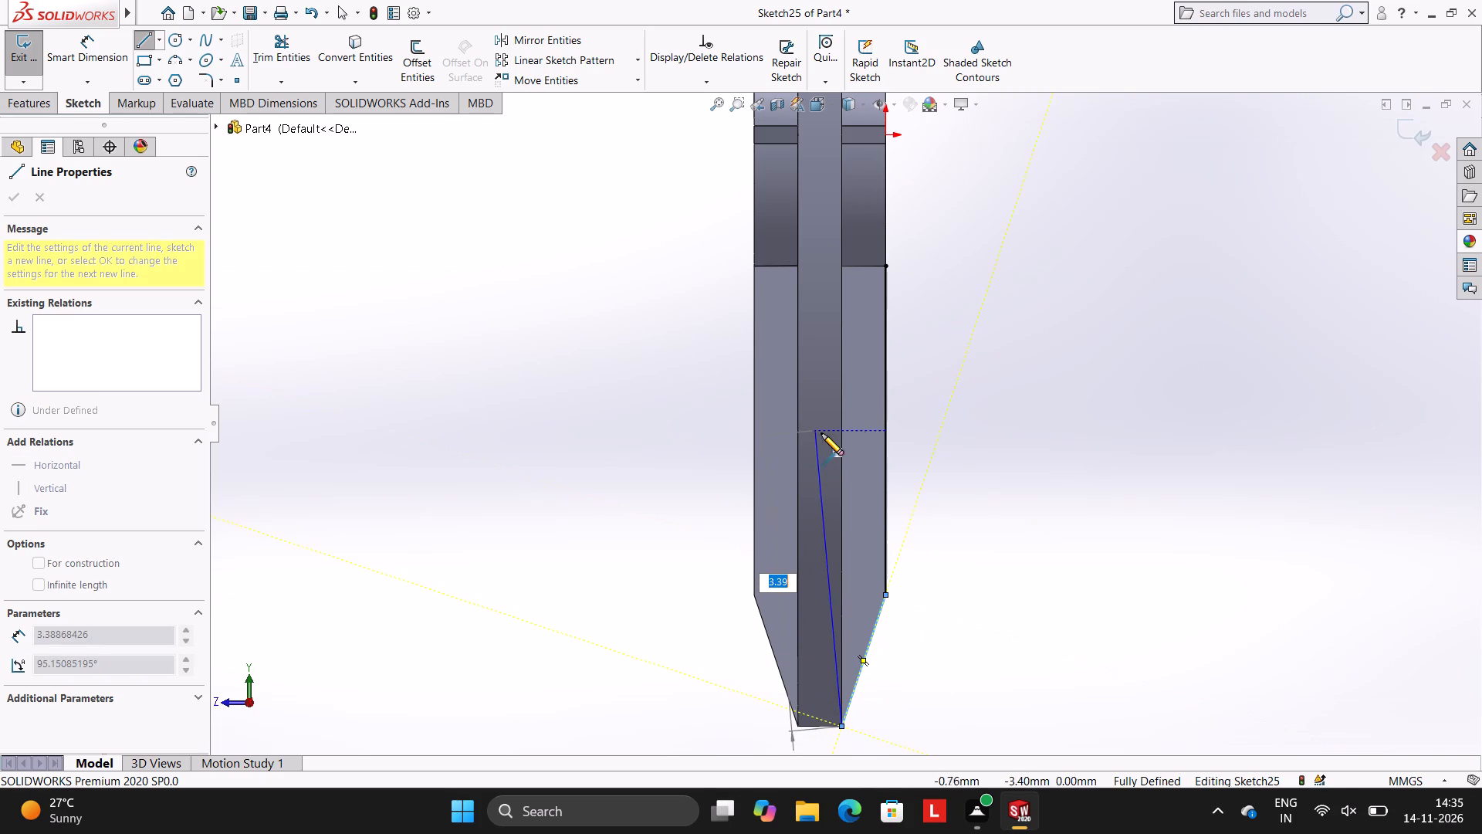
{"action": "left_click", "coordinate": [844, 266]}
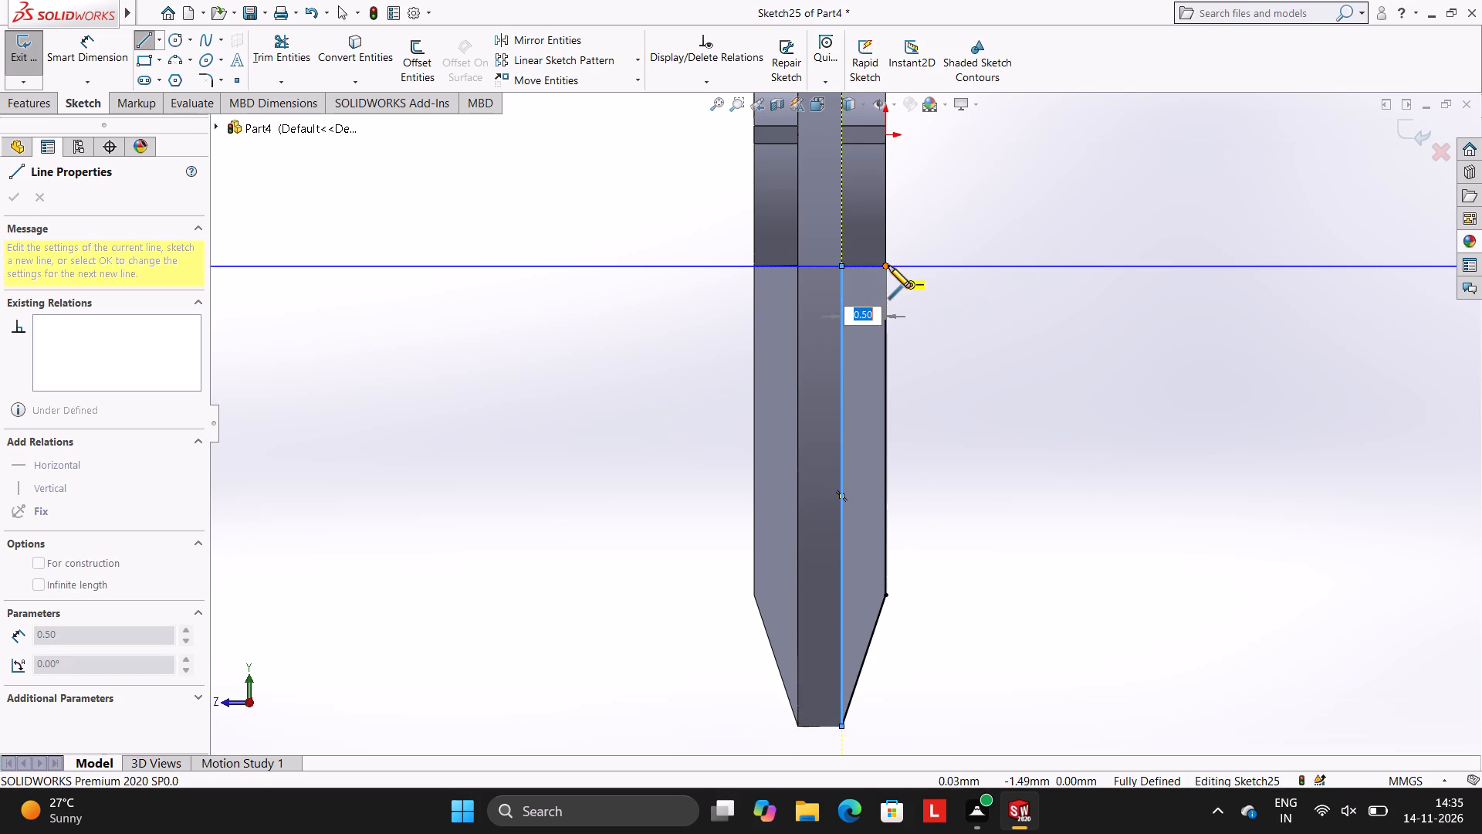
{"action": "left_click", "coordinate": [887, 266]}
{"action": "key", "text": "Escape"}
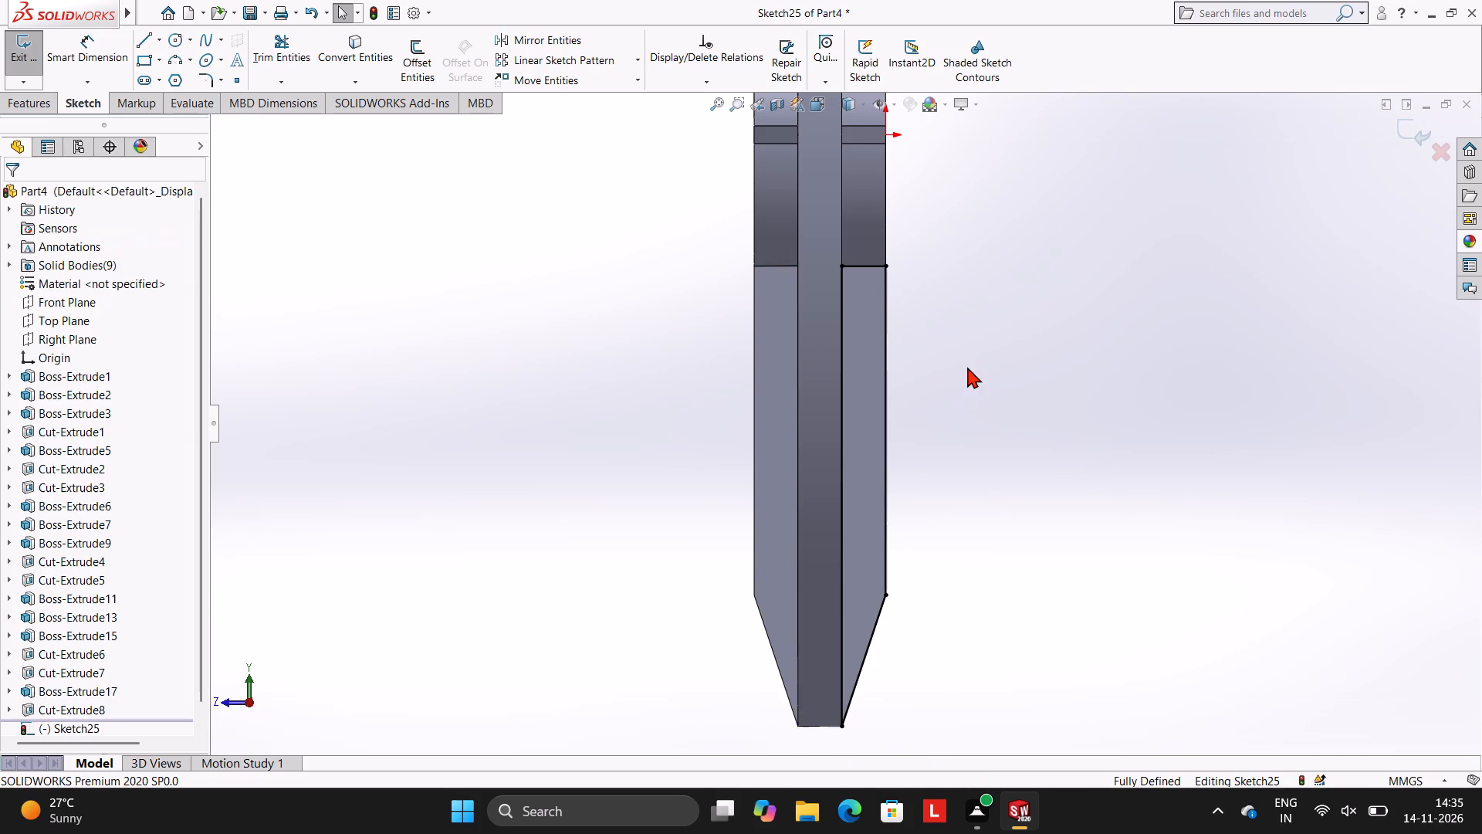
{"action": "key", "text": "Escape"}
Trace the negative-Y sloped rib on the +Z side with a closed four-line profile, about 3.75 mm along its outer edge and 5.25 mm along its inner.
{"action": "left_click", "coordinate": [143, 42]}
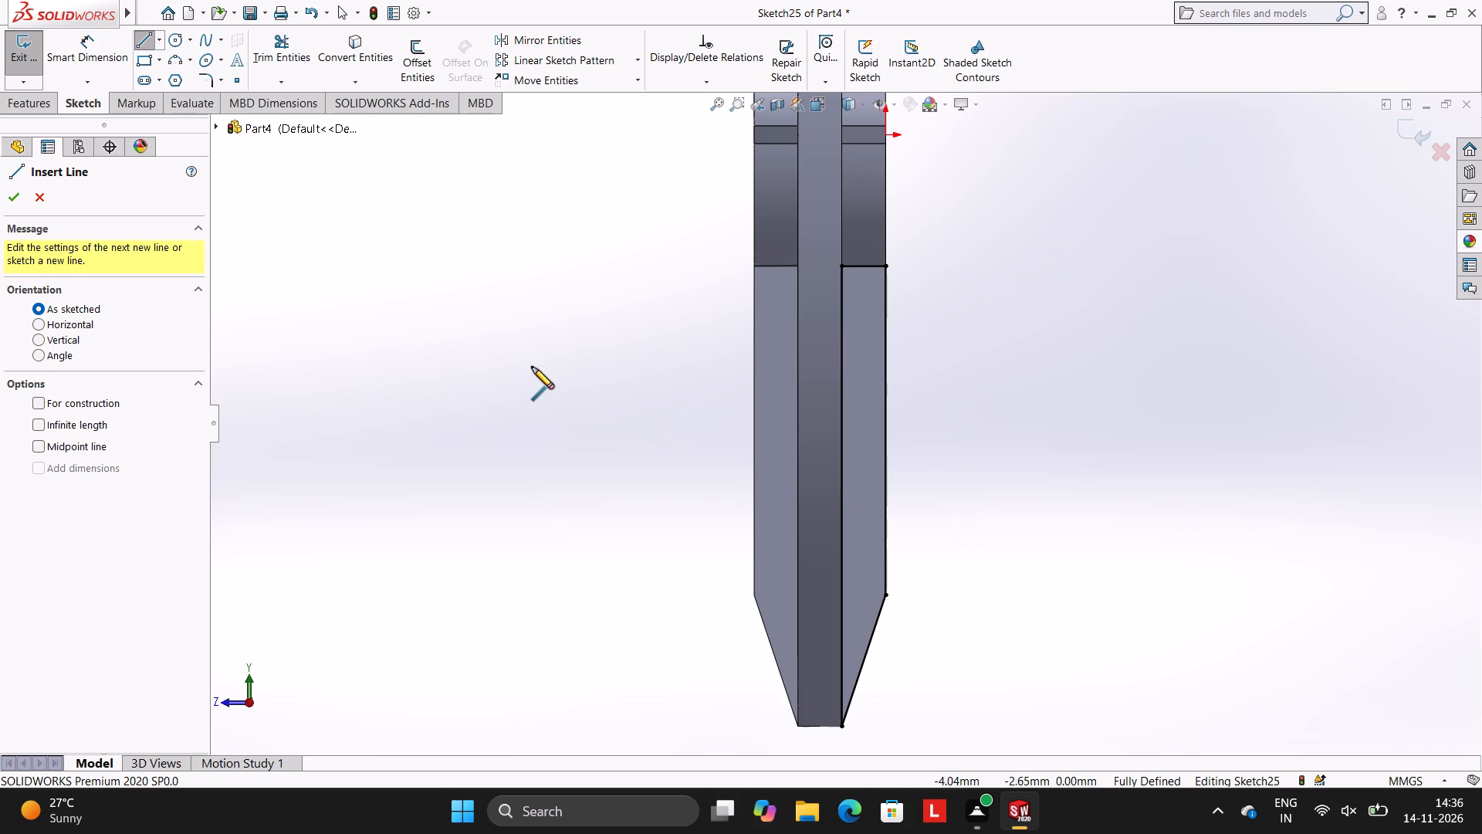
{"action": "left_click", "coordinate": [753, 266]}
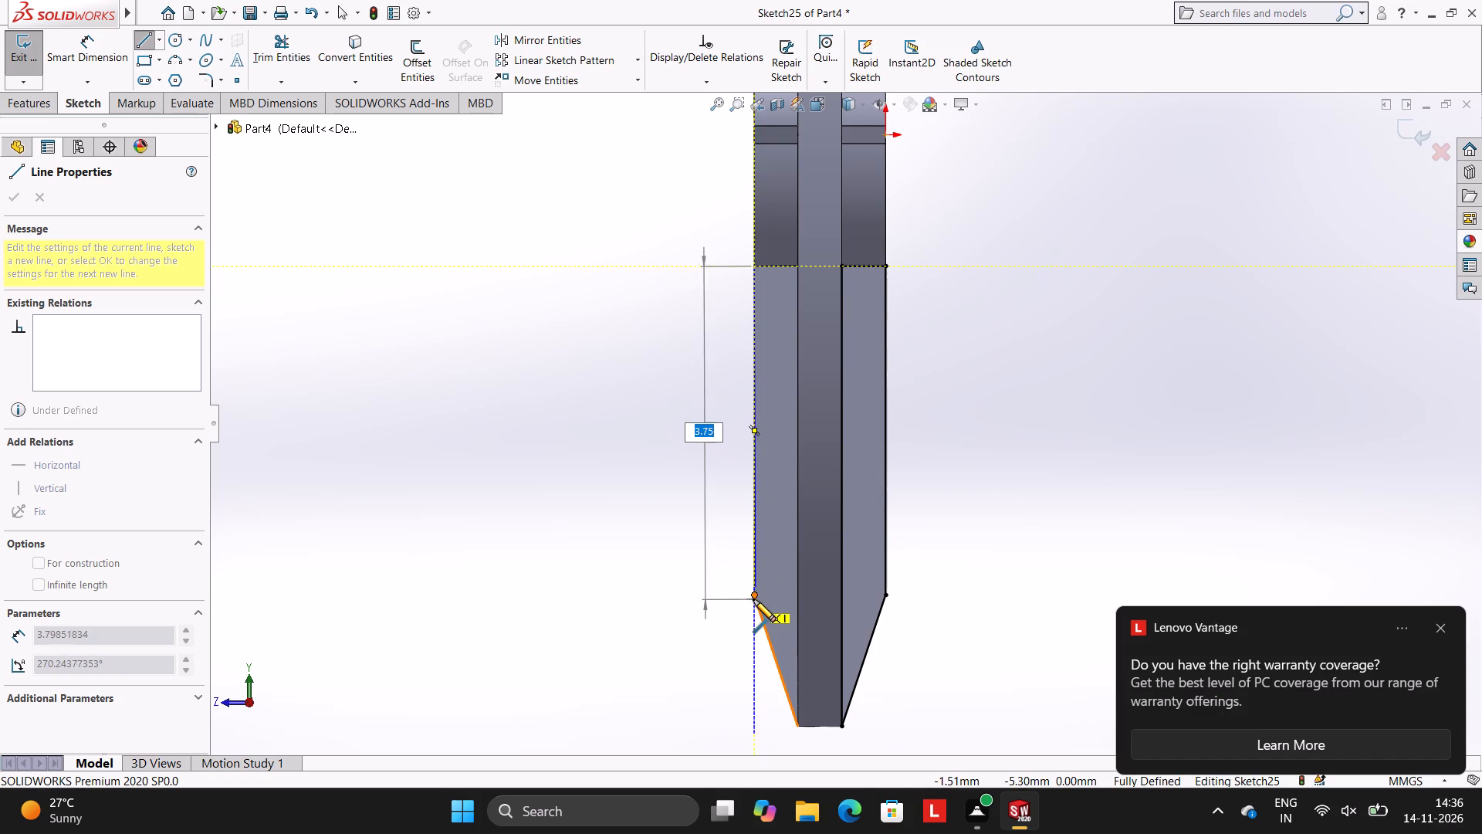
{"action": "left_click", "coordinate": [753, 595]}
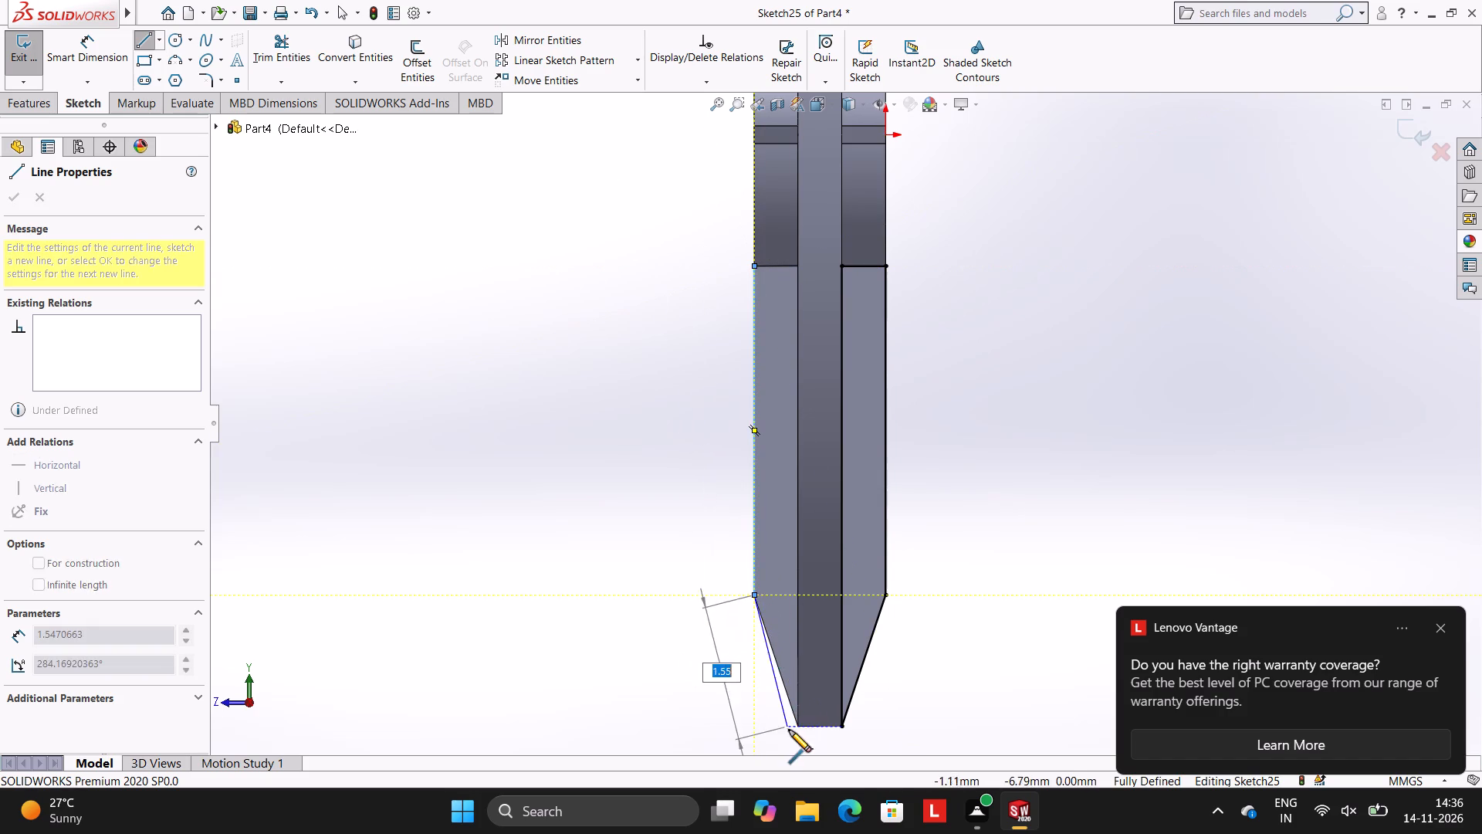
{"action": "left_click", "coordinate": [797, 724]}
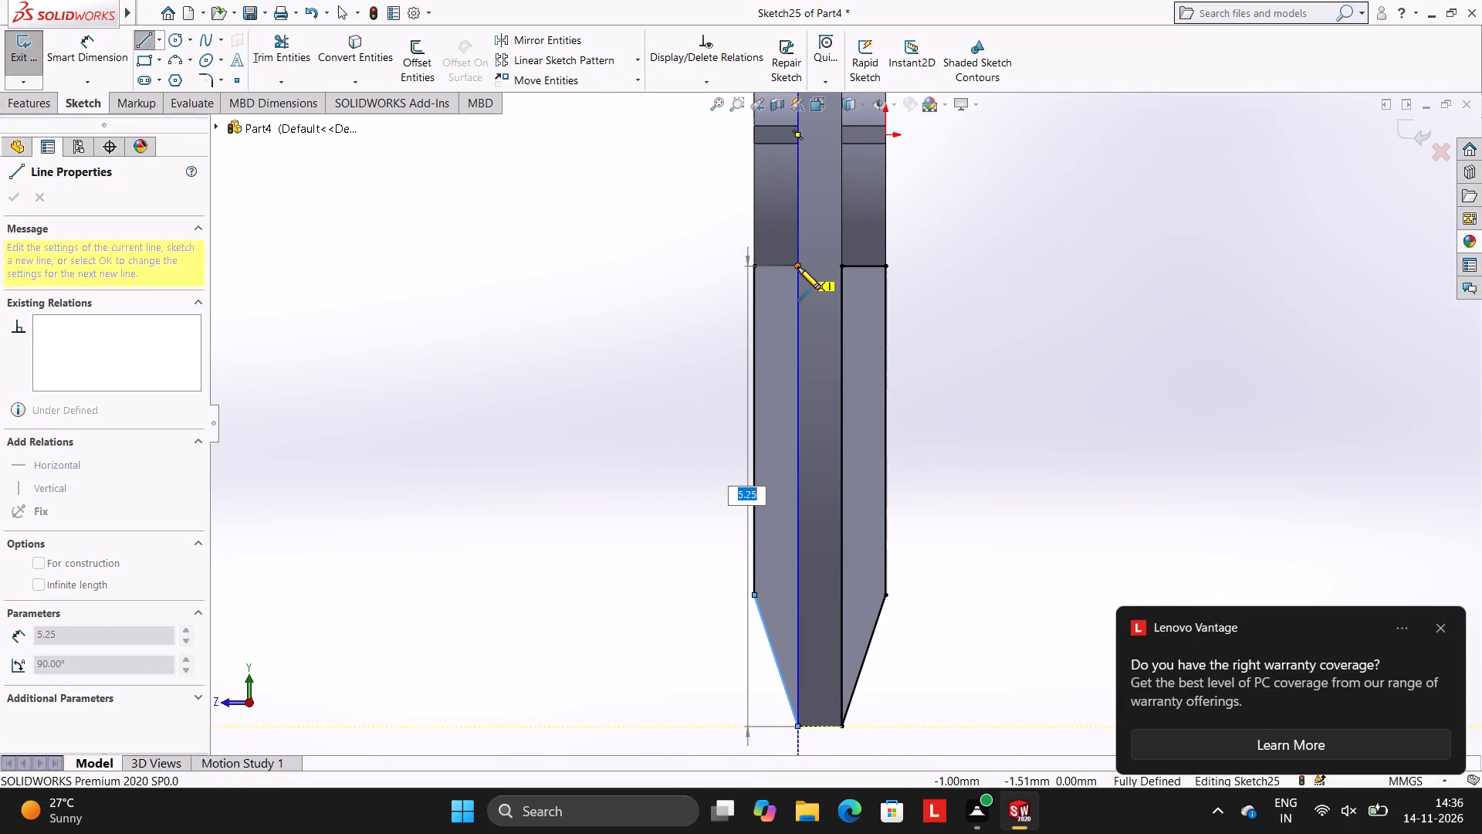
{"action": "left_click", "coordinate": [798, 266]}
{"action": "left_click", "coordinate": [753, 266]}
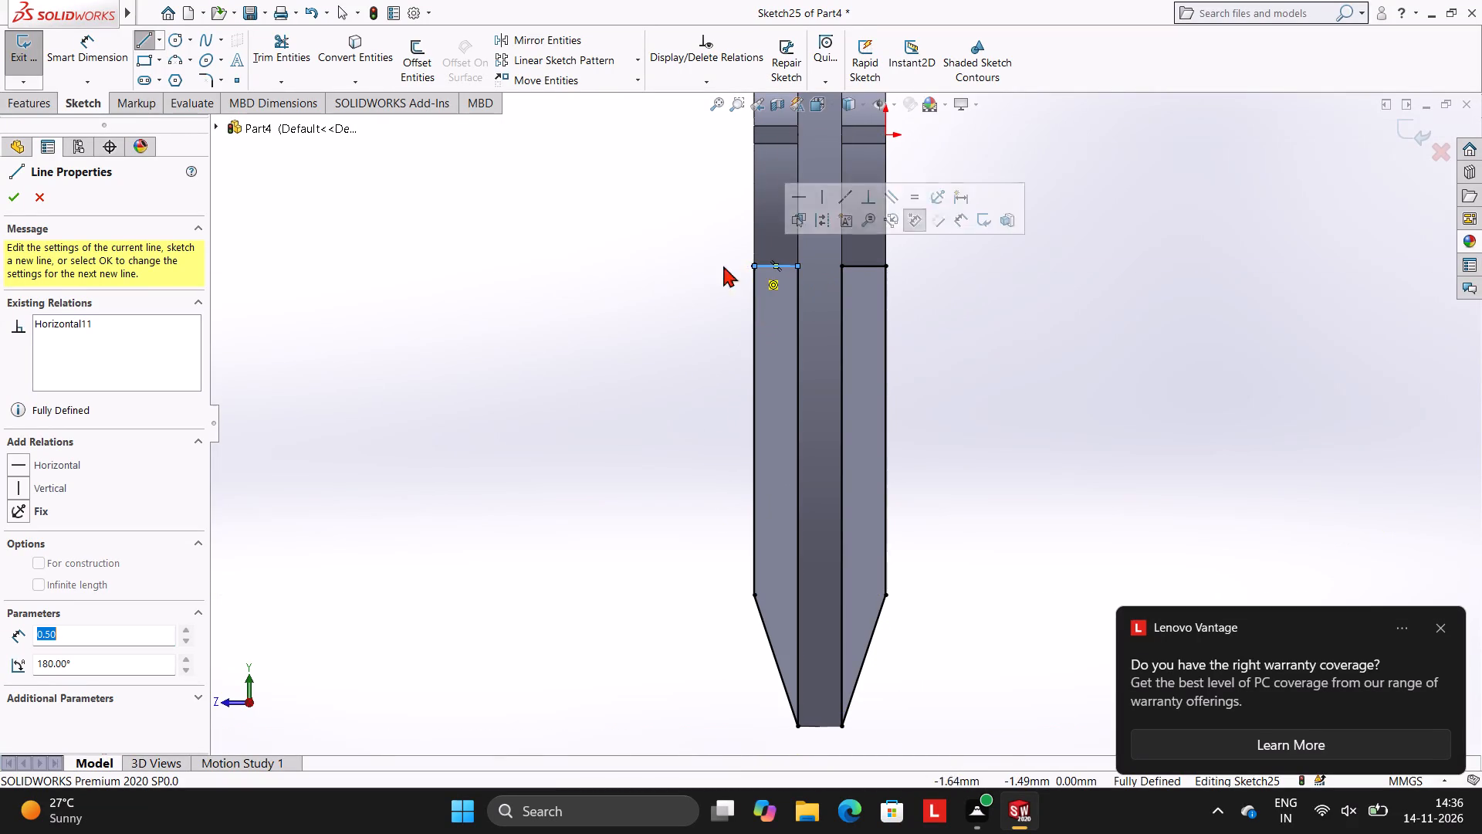
{"action": "key", "text": "Escape"}
{"action": "key", "text": "Escape"}
Cut-extrude the four rib profiles on the positive-Y and negative-Y arms to a blind depth of 0.625 mm.
{"action": "scroll", "coordinate": [840, 314], "scroll_direction": "up", "scroll_amount": 2}
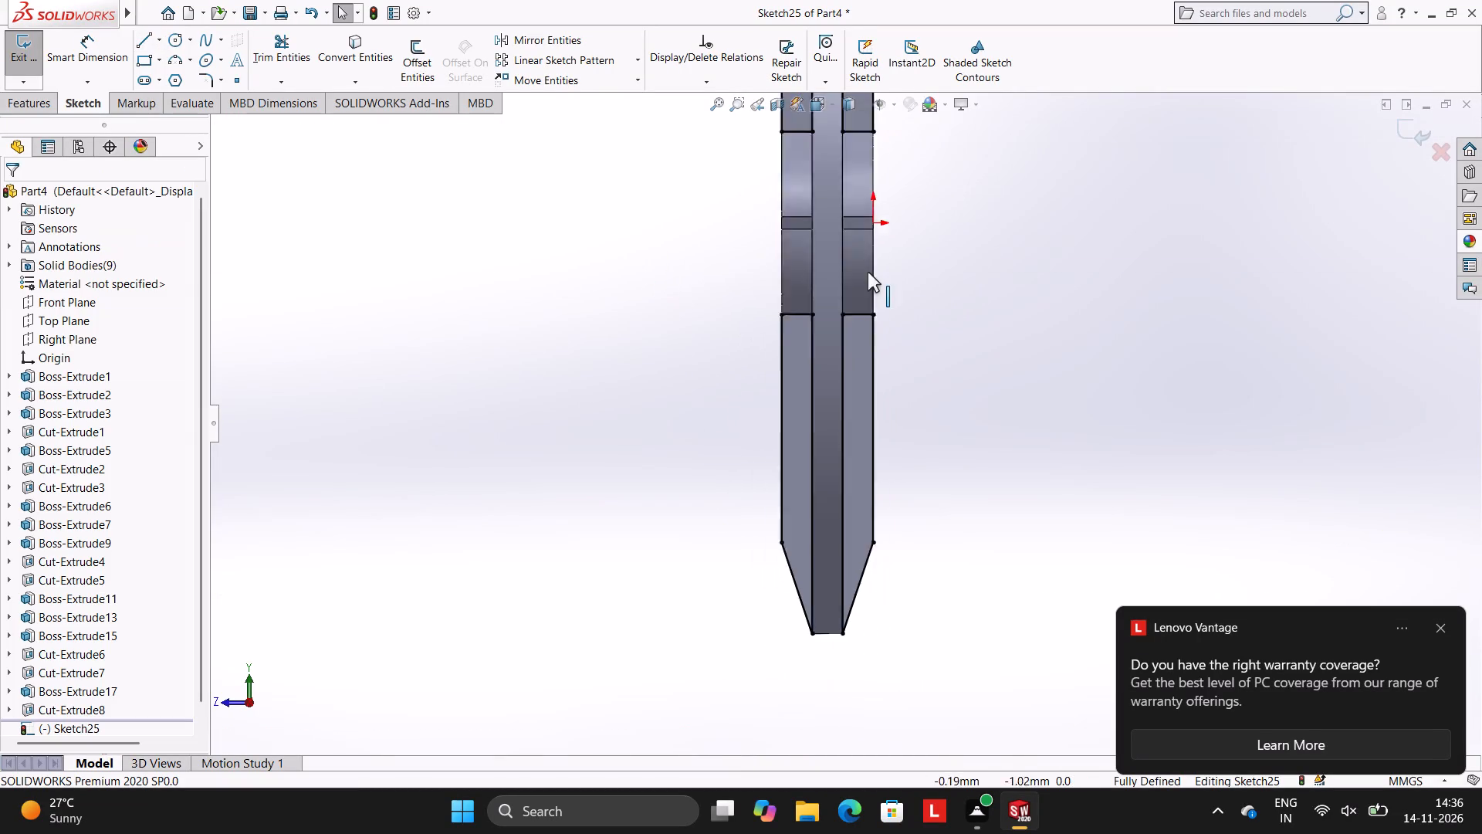
{"action": "scroll", "coordinate": [868, 272], "scroll_direction": "up", "scroll_amount": 4}
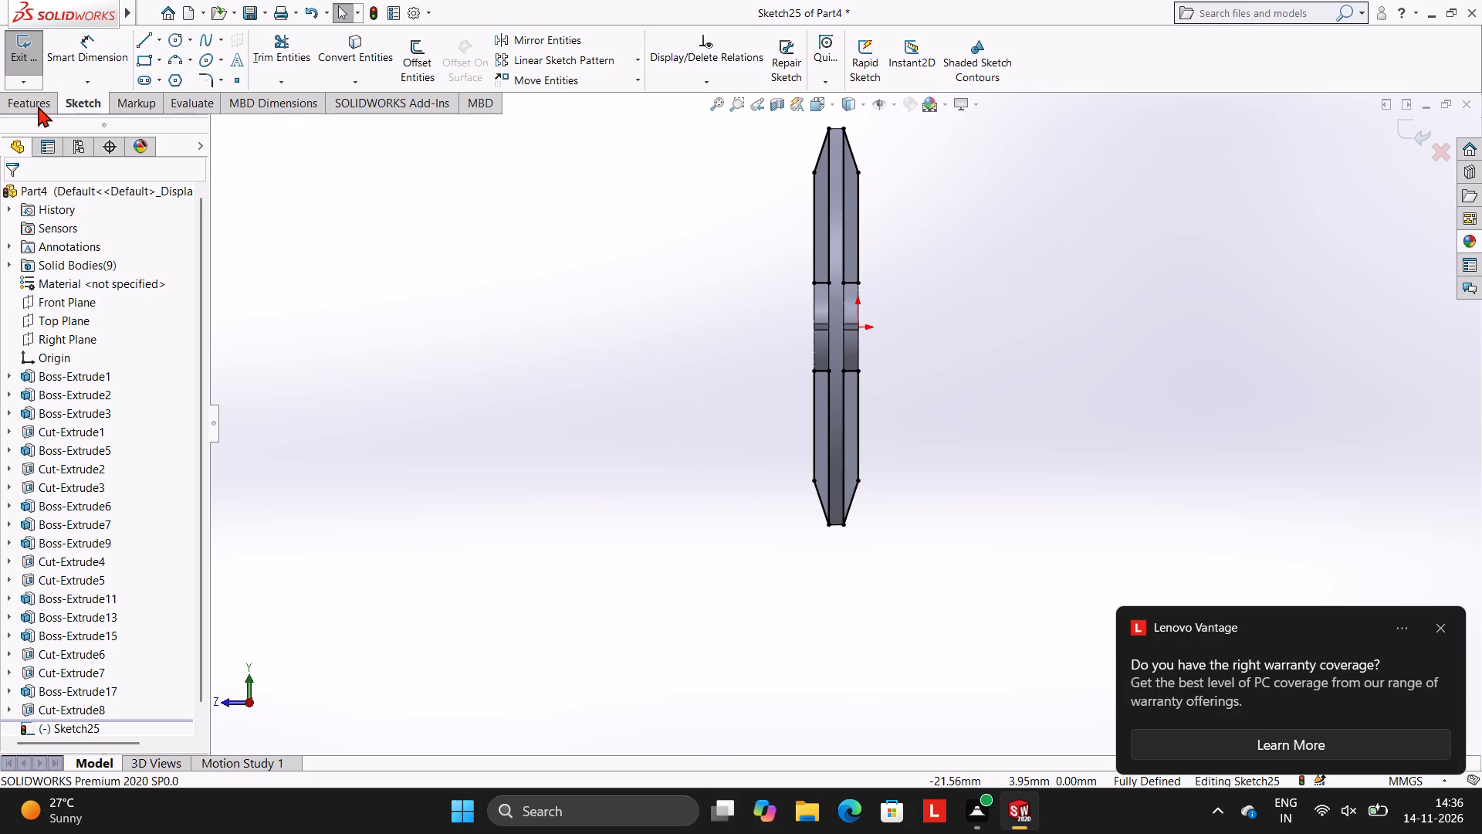
{"action": "left_click", "coordinate": [38, 106]}
{"action": "left_click", "coordinate": [272, 56]}
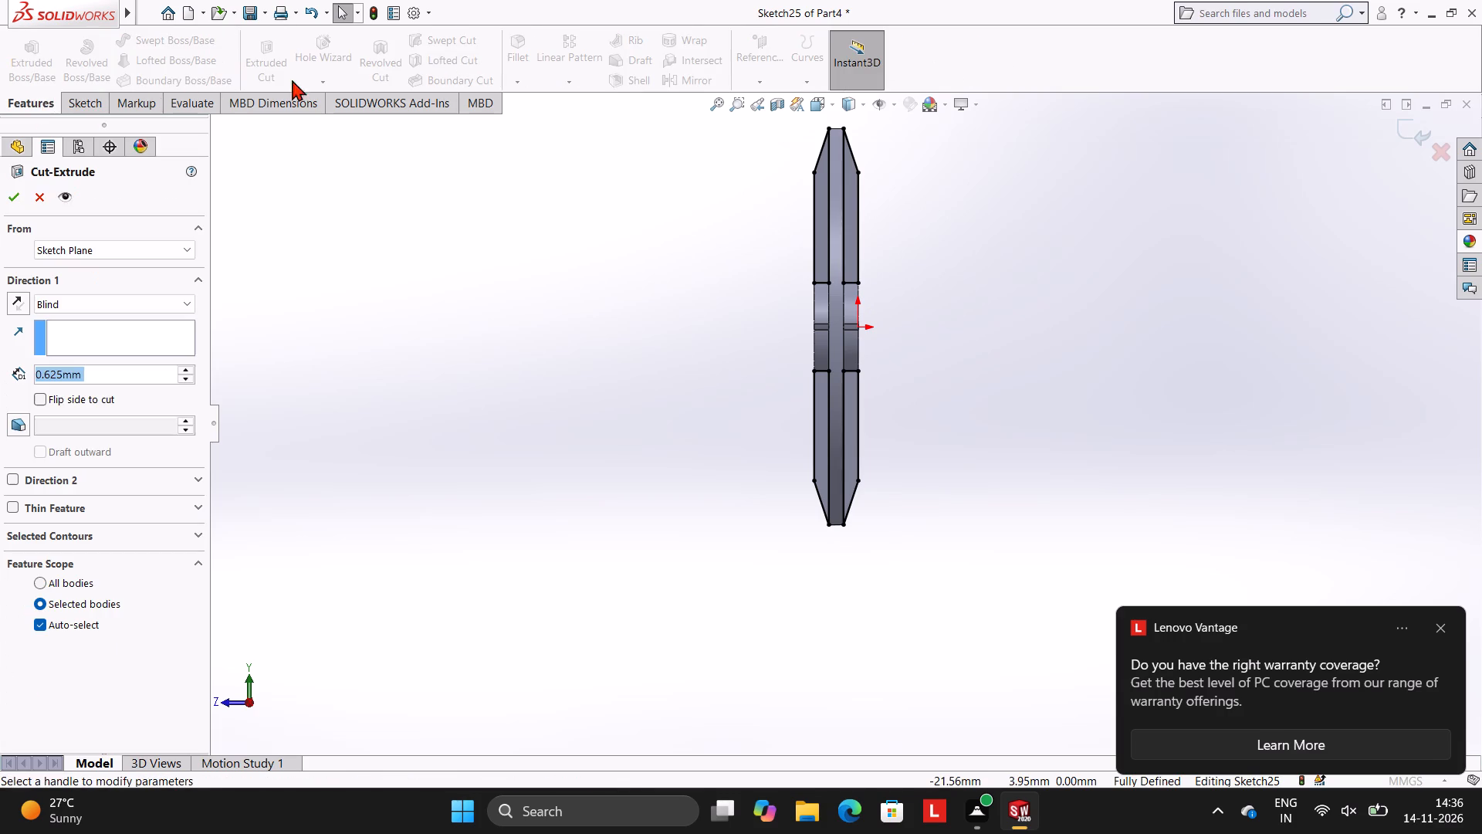
{"action": "middle_click_drag", "start_coordinate": [578, 278], "coordinate": [695, 274]}
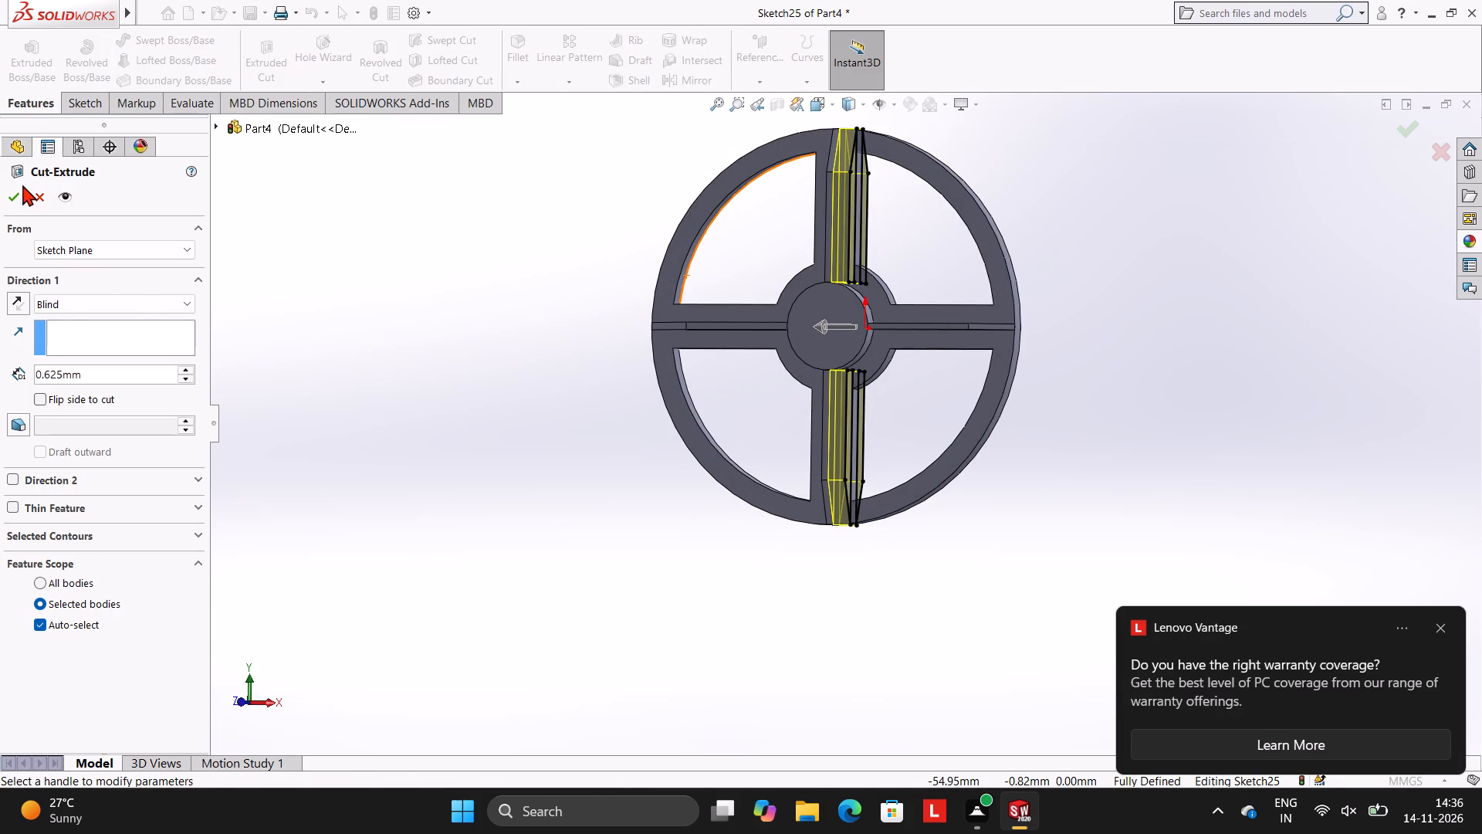
{"action": "left_click", "coordinate": [12, 195]}
{"action": "left_click", "coordinate": [329, 251]}
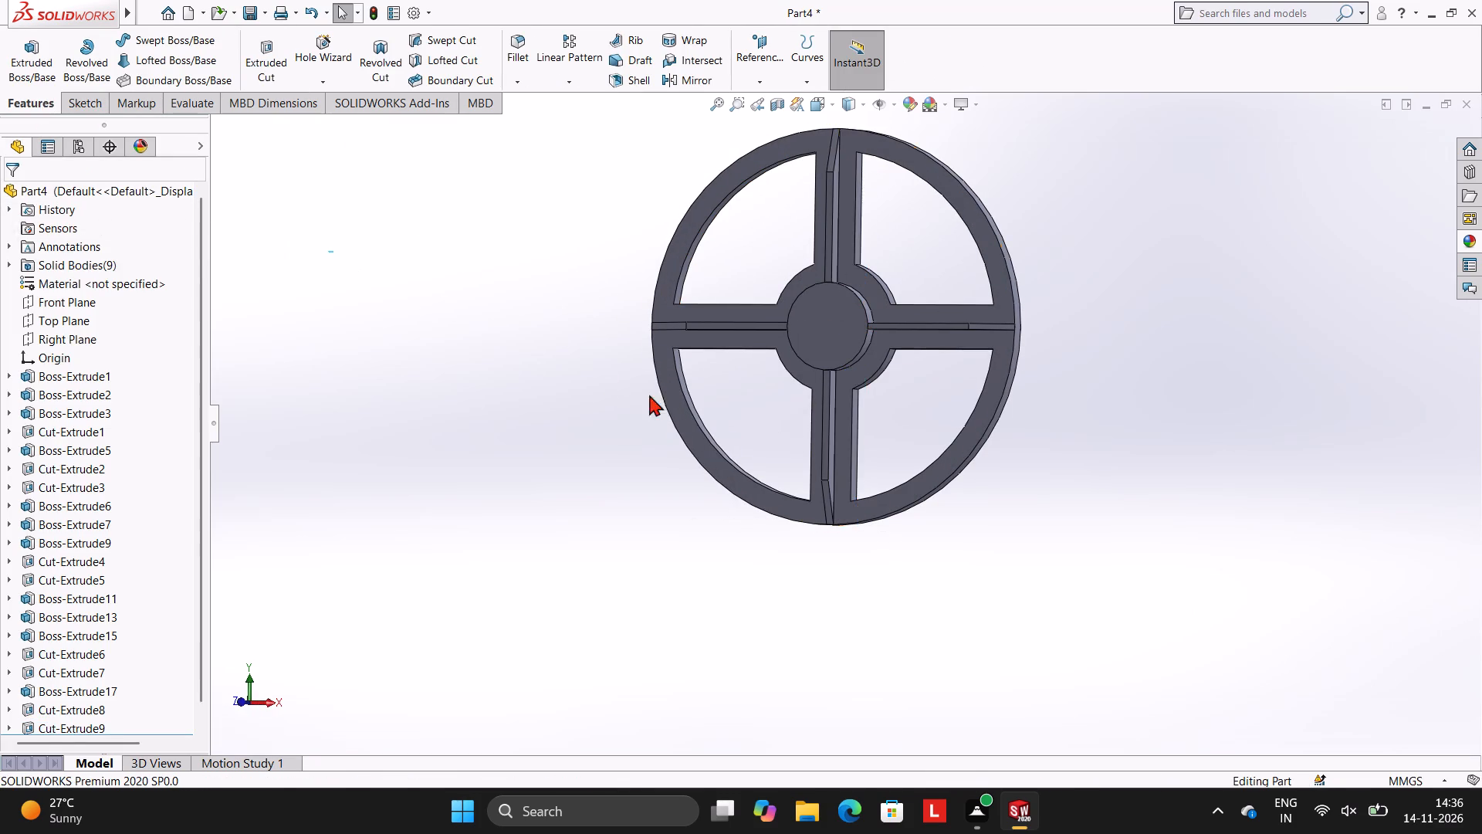
Sketch a 2 mm diameter circle centred on the origin on the +Z face of the central hub boss.
{"action": "middle_click_drag", "start_coordinate": [858, 459], "coordinate": [998, 383]}
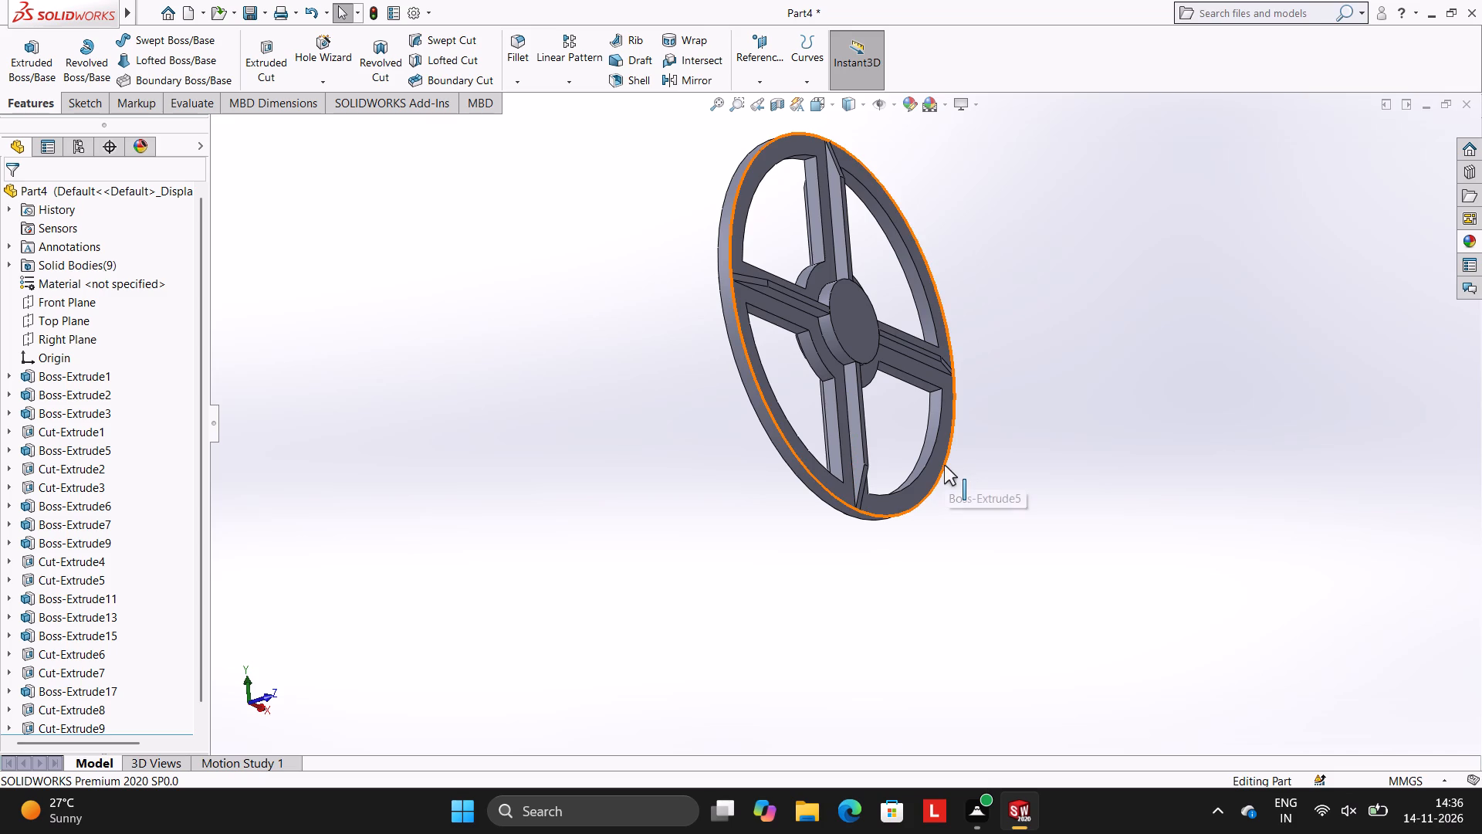
{"action": "middle_click_drag", "start_coordinate": [1168, 422], "coordinate": [1107, 414]}
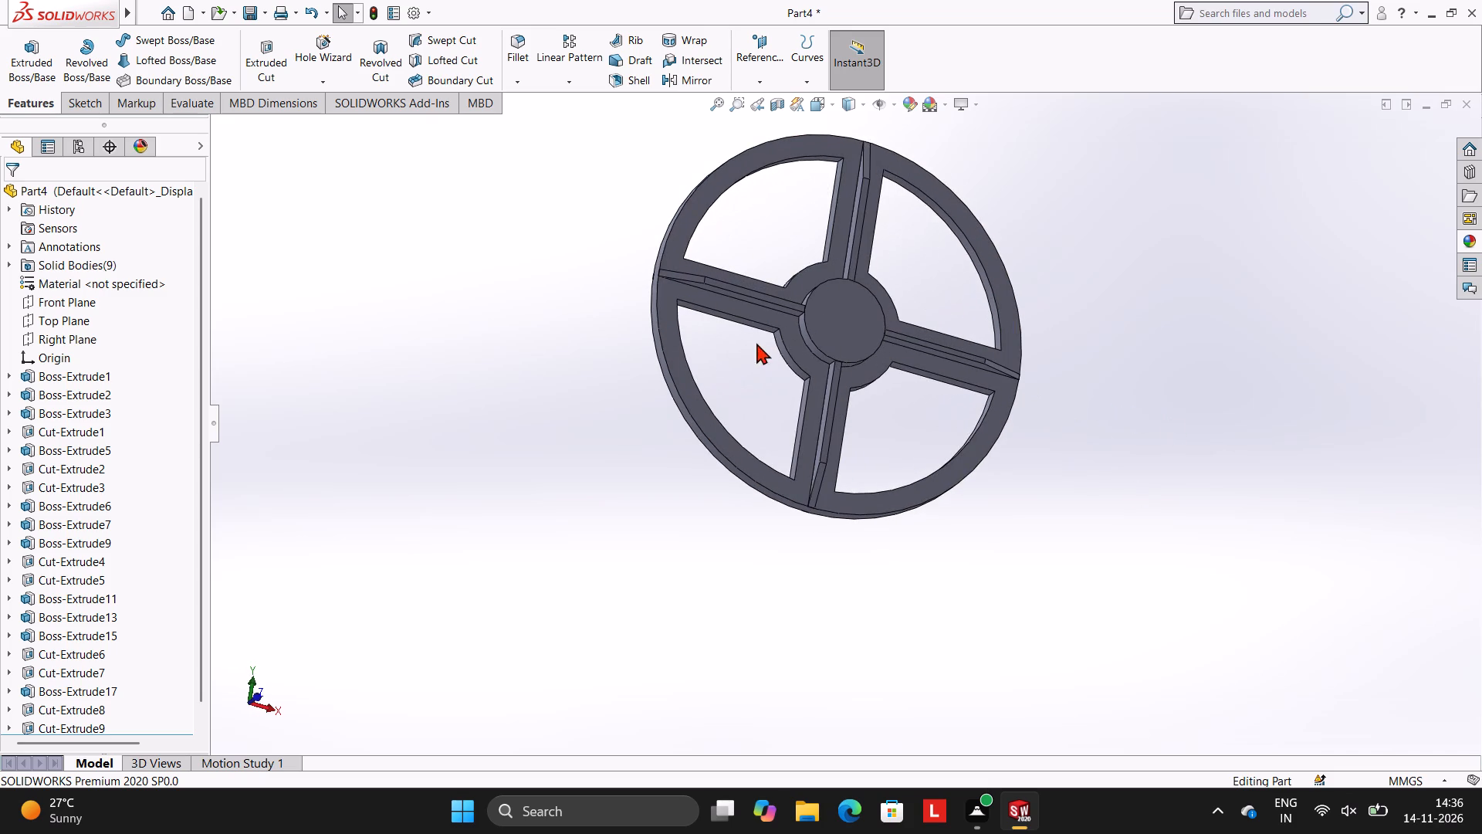
{"action": "left_click", "coordinate": [842, 310]}
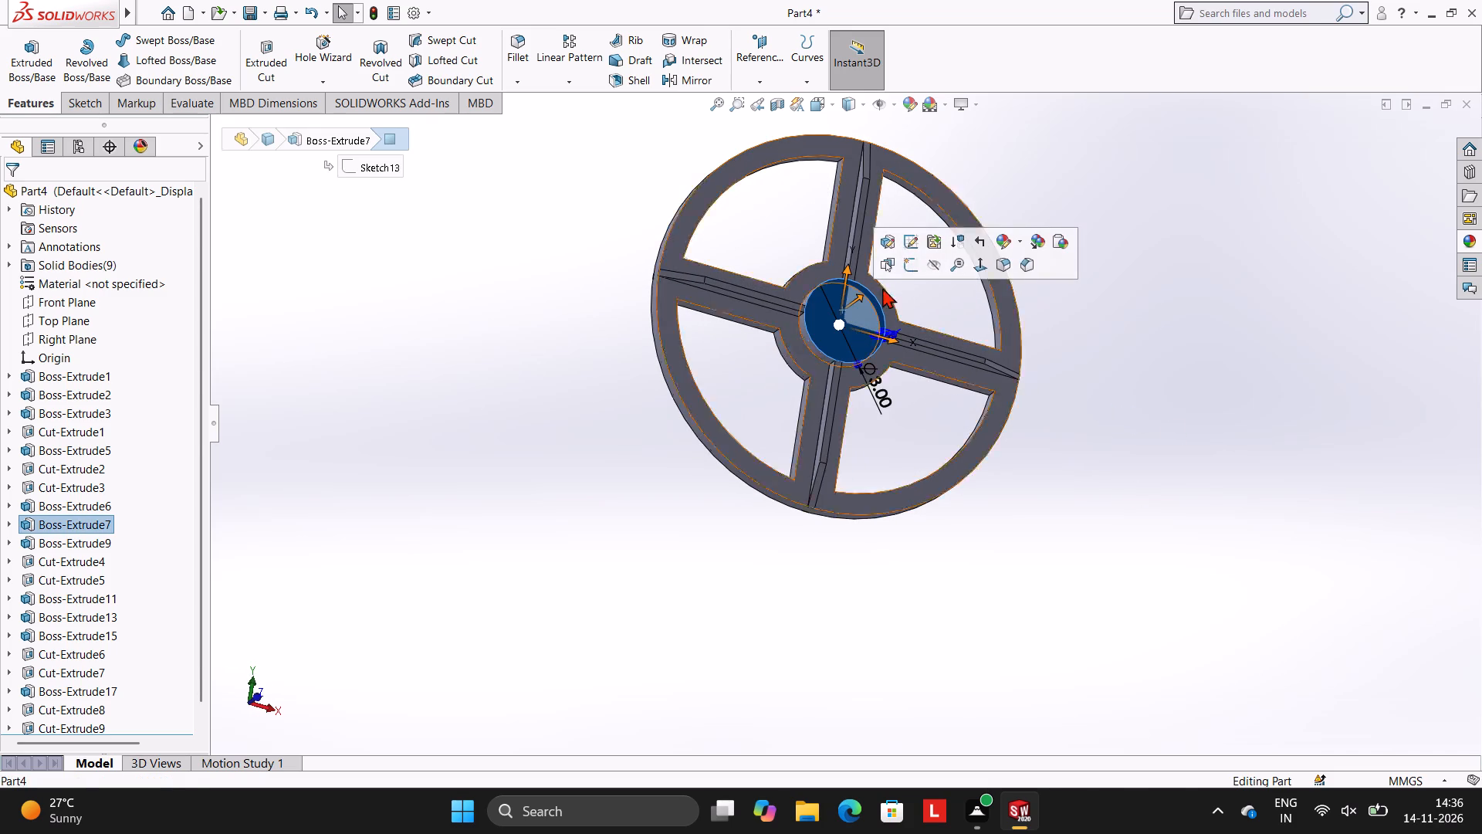
{"action": "left_click", "coordinate": [912, 258]}
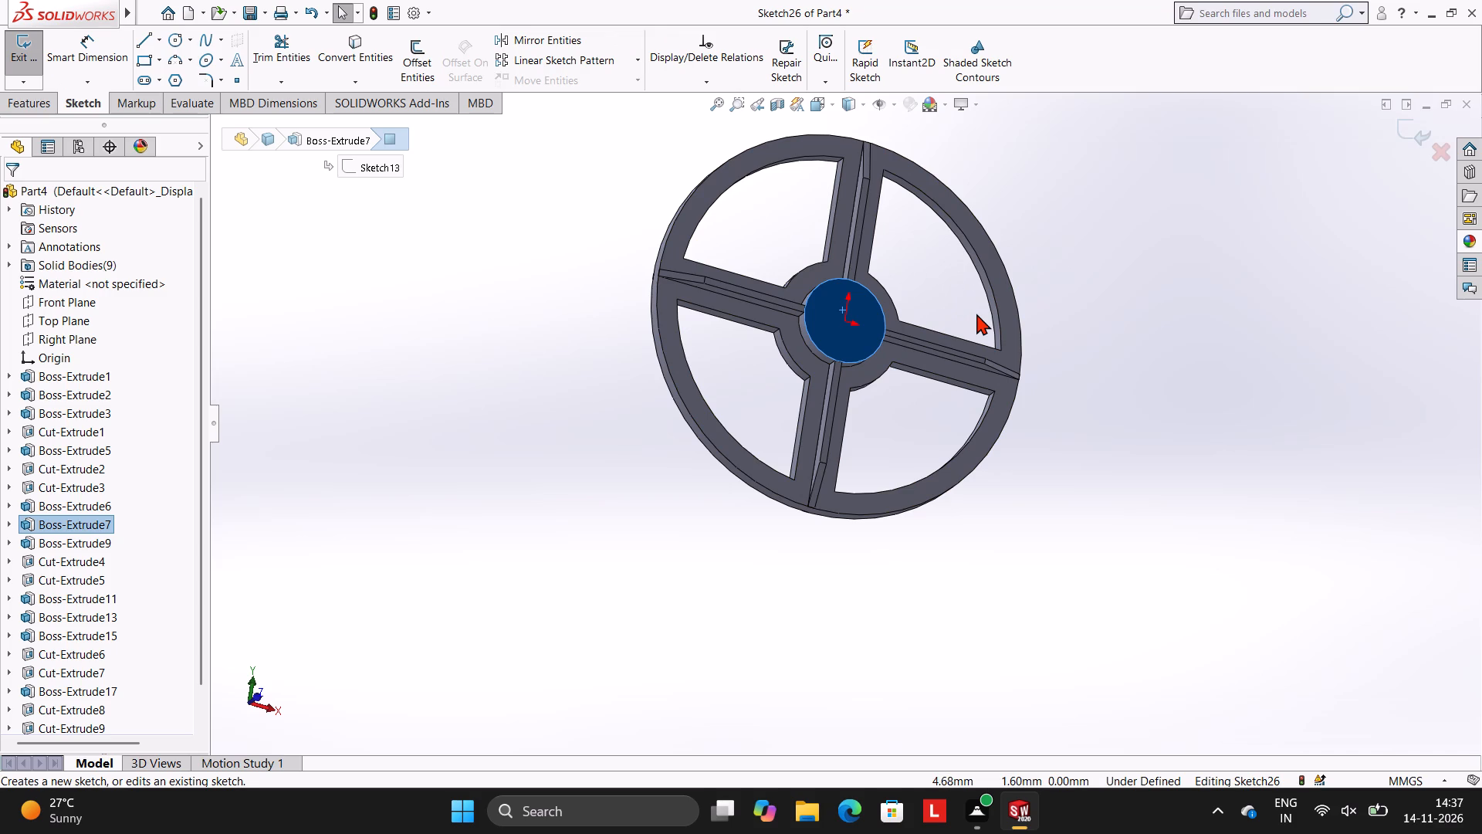
{"action": "key", "text": "ctrl+8"}
{"action": "key", "text": "Escape"}
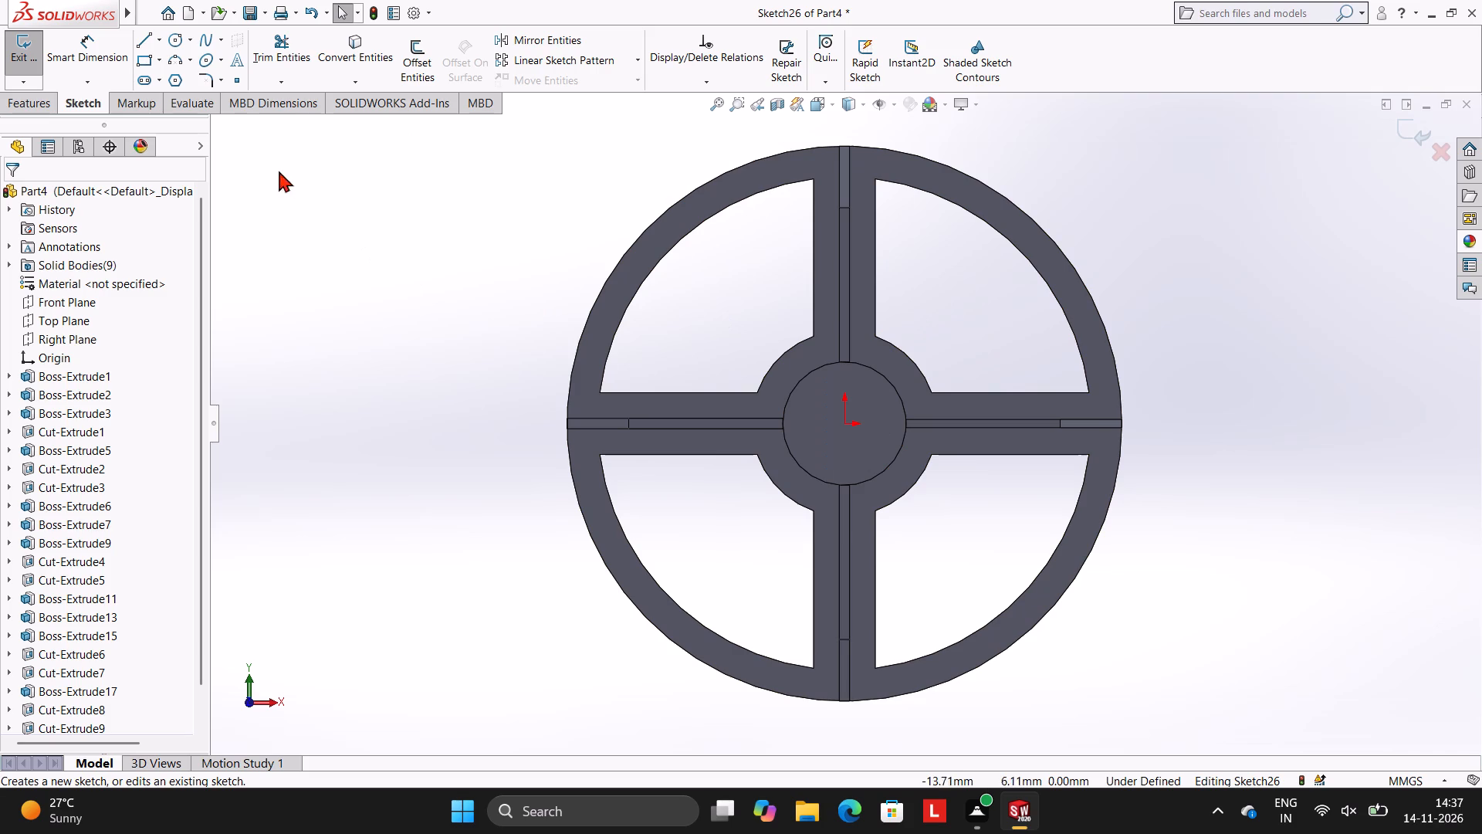
{"action": "left_click", "coordinate": [171, 41]}
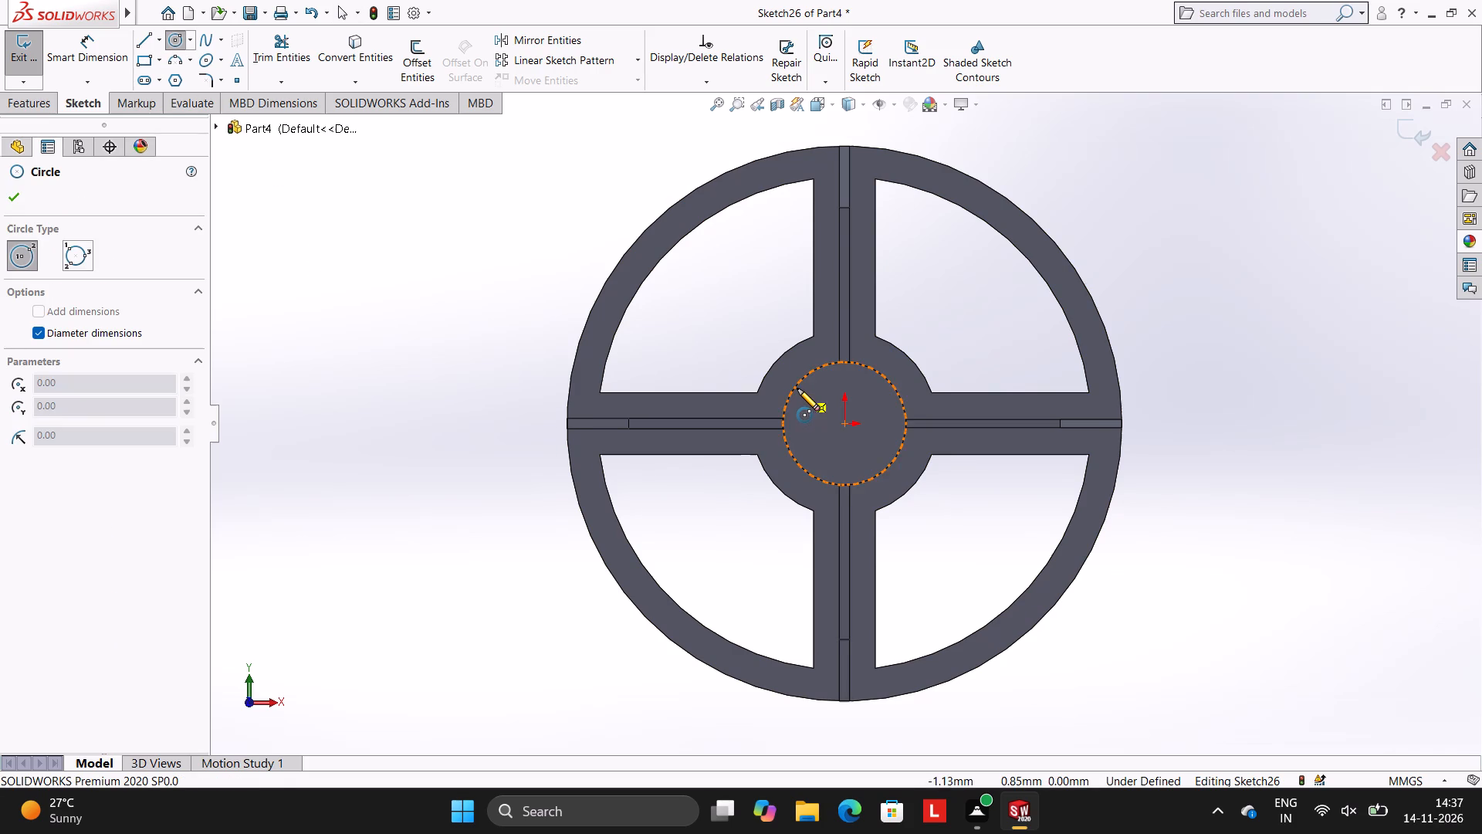
{"action": "left_click", "coordinate": [844, 422]}
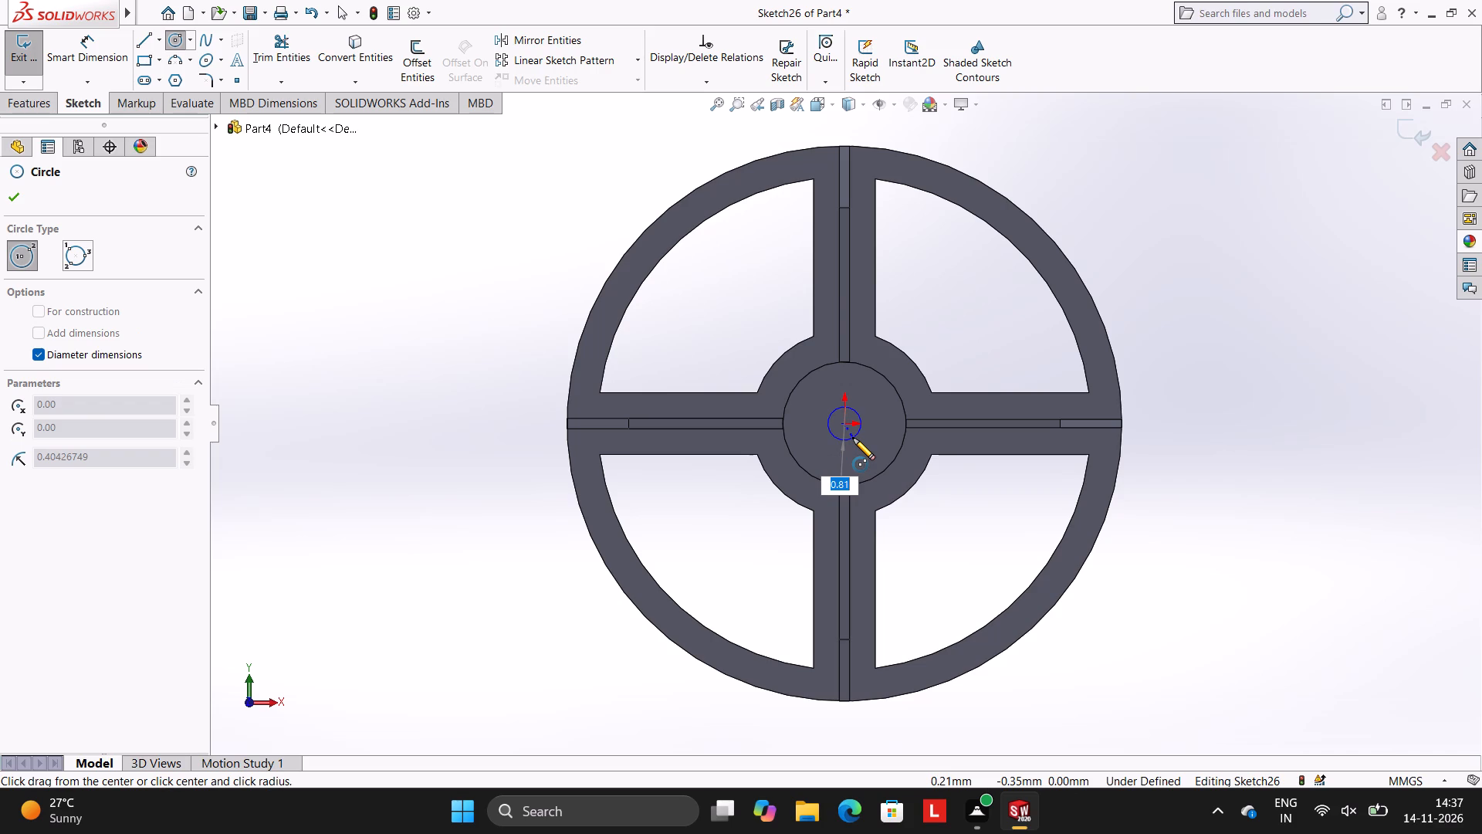
{"action": "key", "text": "2"}
{"action": "key", "text": "Return"}
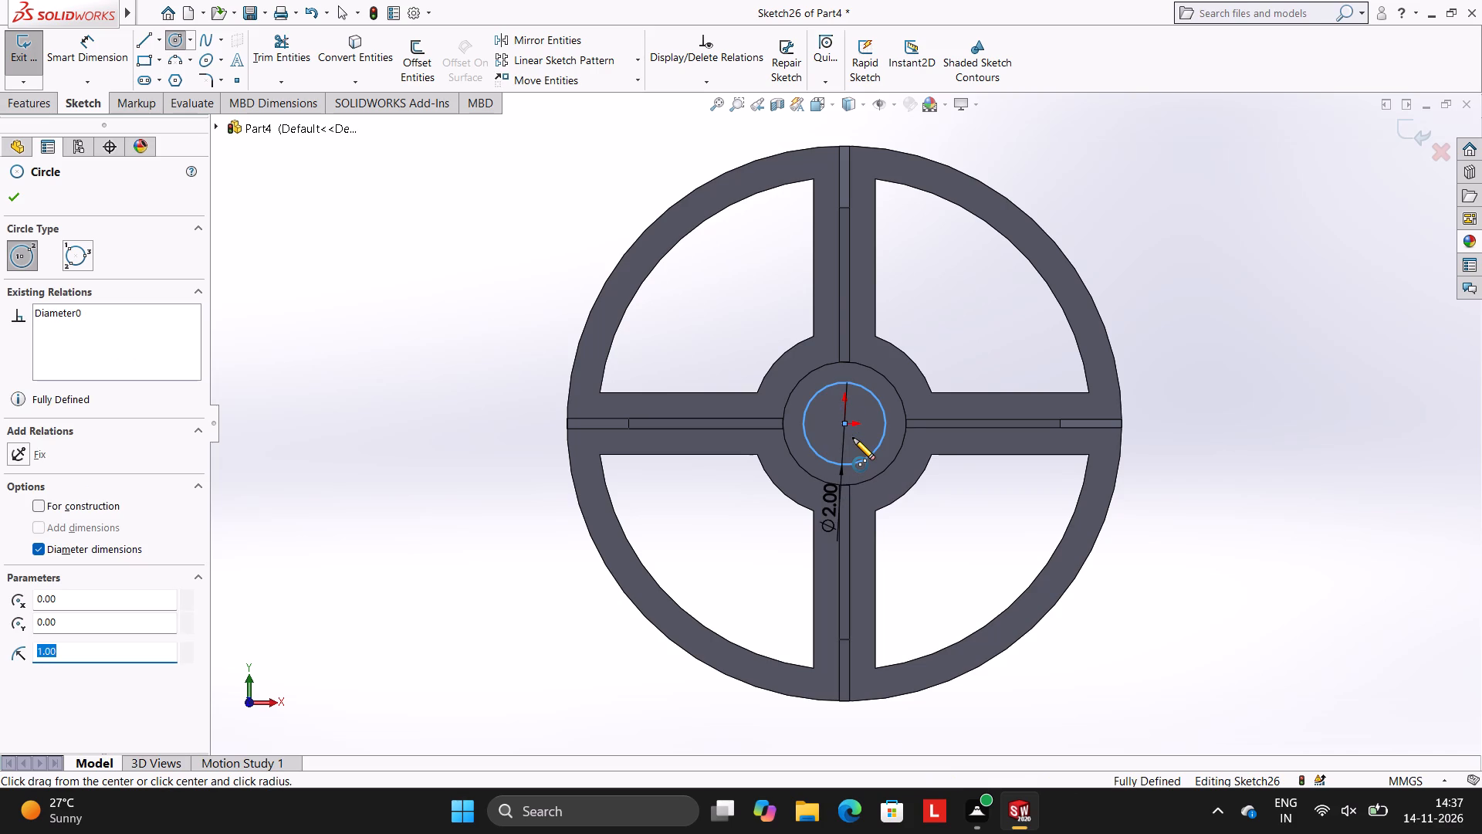
{"action": "key", "text": "Escape"}
{"action": "key", "text": "Escape"}
{"action": "key", "text": "Escape"}
{"action": "key", "text": "Escape"}
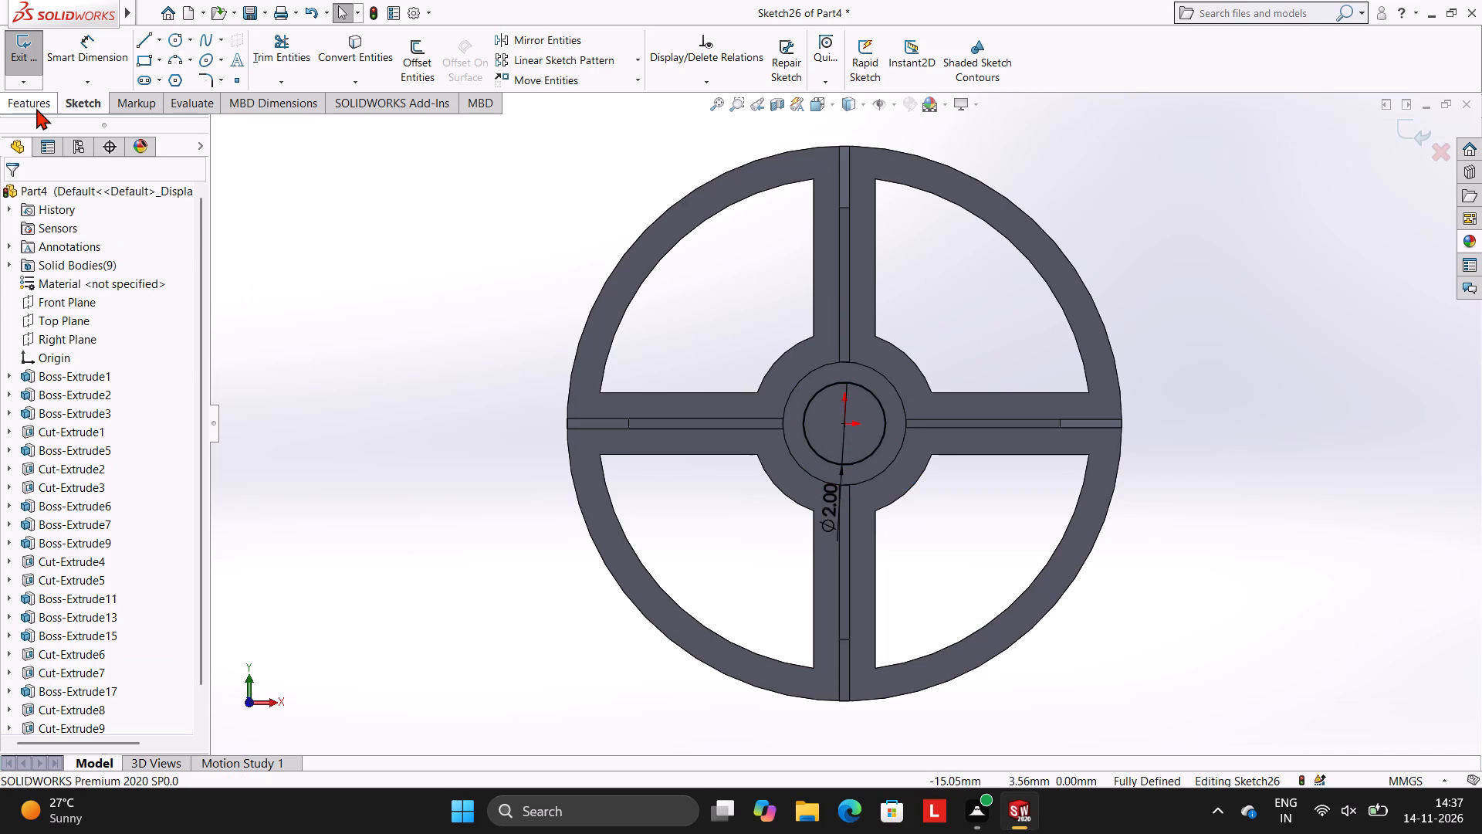
Cut-extrude the 2 mm circle through the hub with a blind depth of 10 mm.
{"action": "left_click", "coordinate": [36, 108]}
{"action": "left_click", "coordinate": [269, 64]}
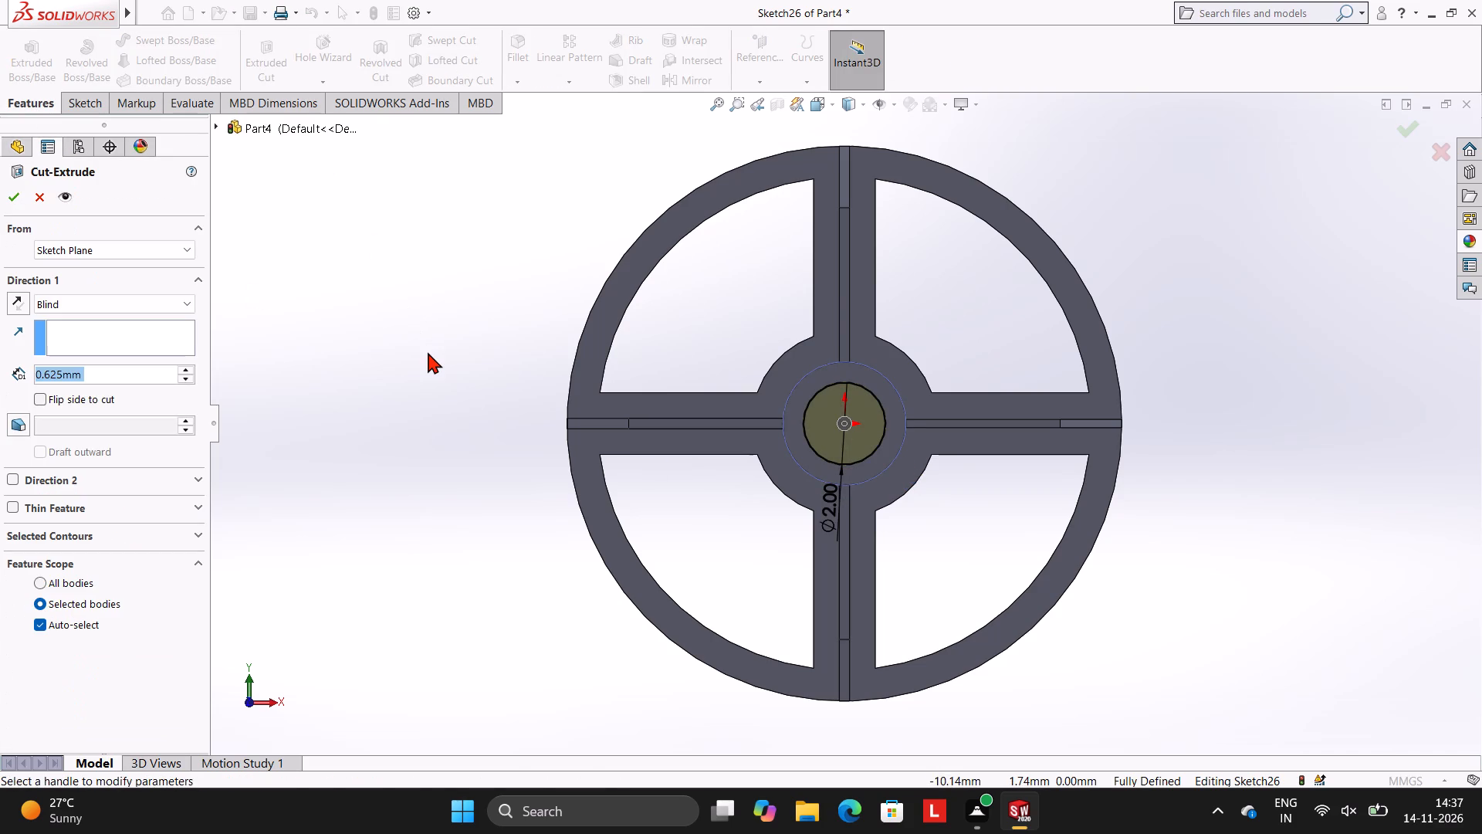
{"action": "key", "text": "1"}
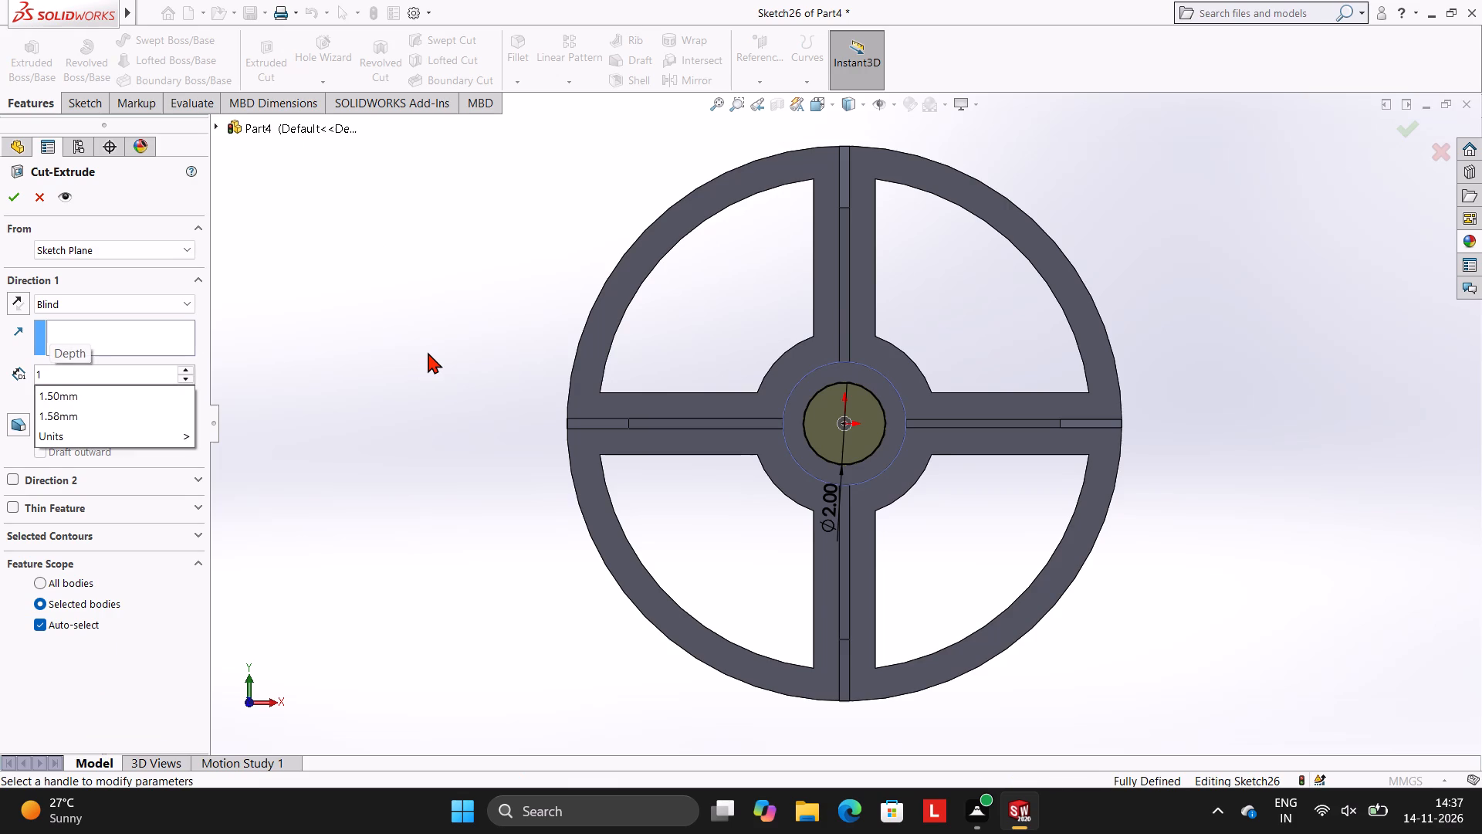
{"action": "key", "text": "0"}
{"action": "key", "text": "Return"}
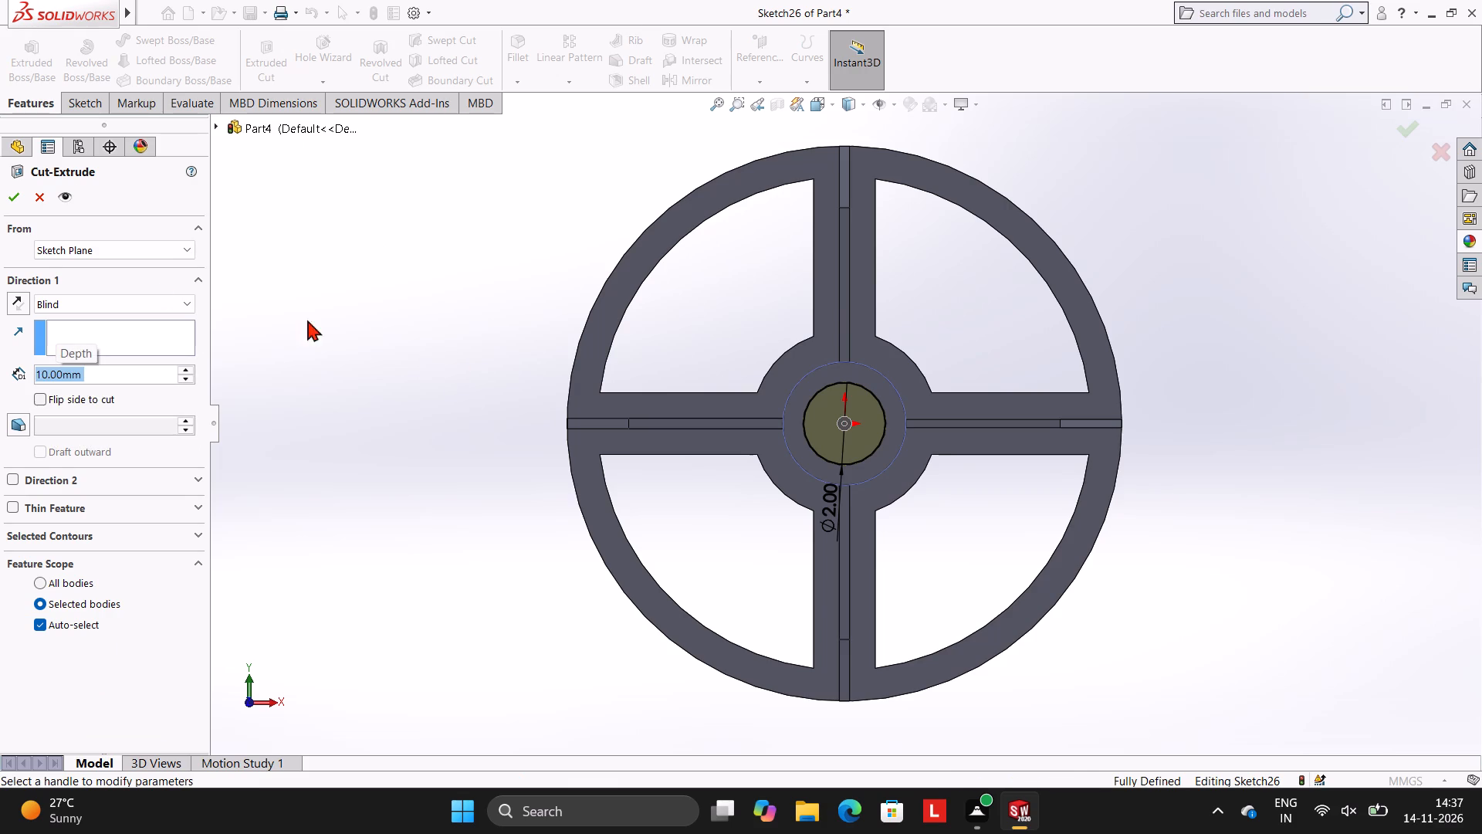
{"action": "left_click", "coordinate": [21, 192]}
{"action": "left_click", "coordinate": [351, 268]}
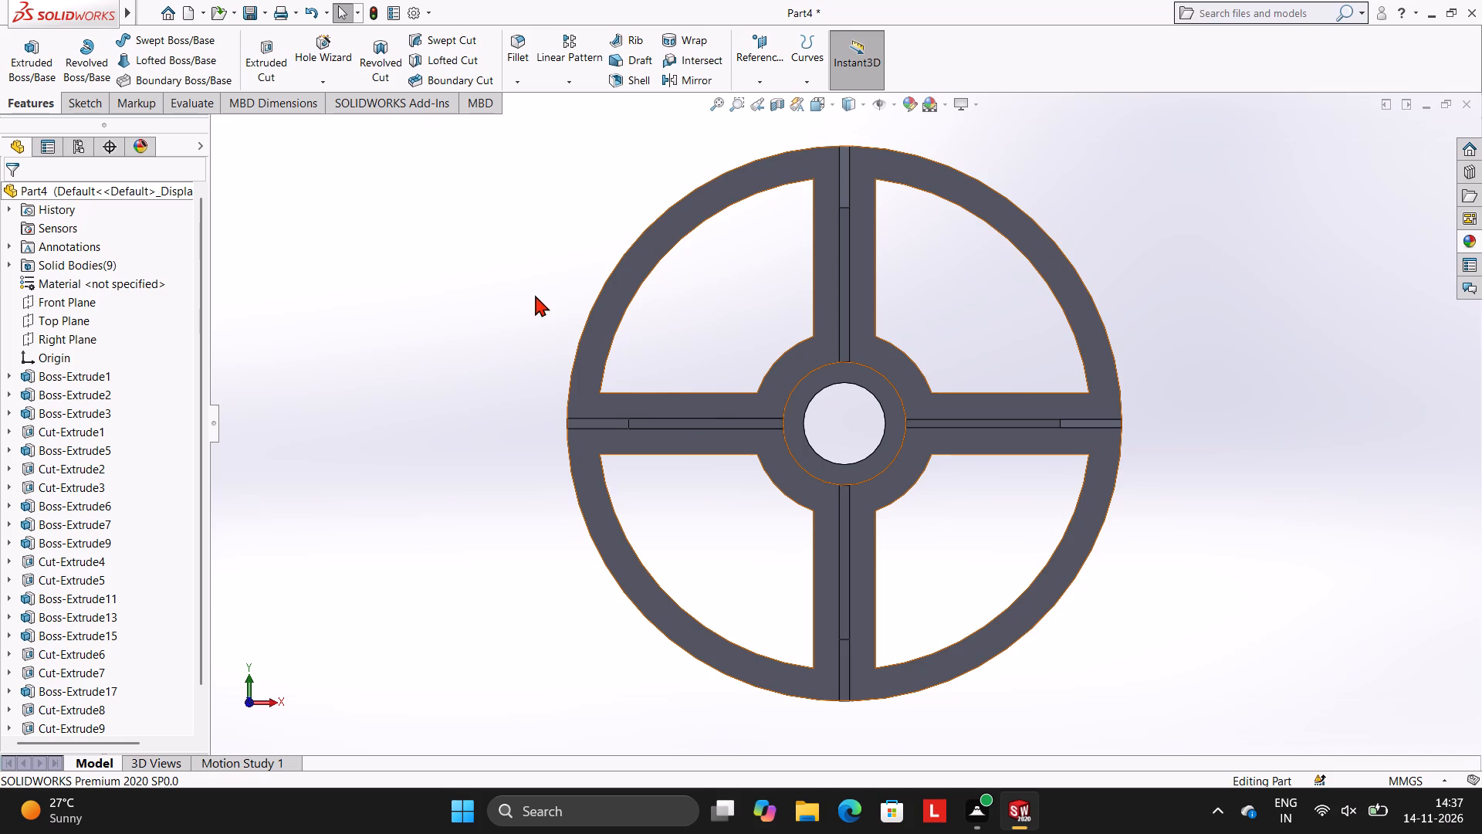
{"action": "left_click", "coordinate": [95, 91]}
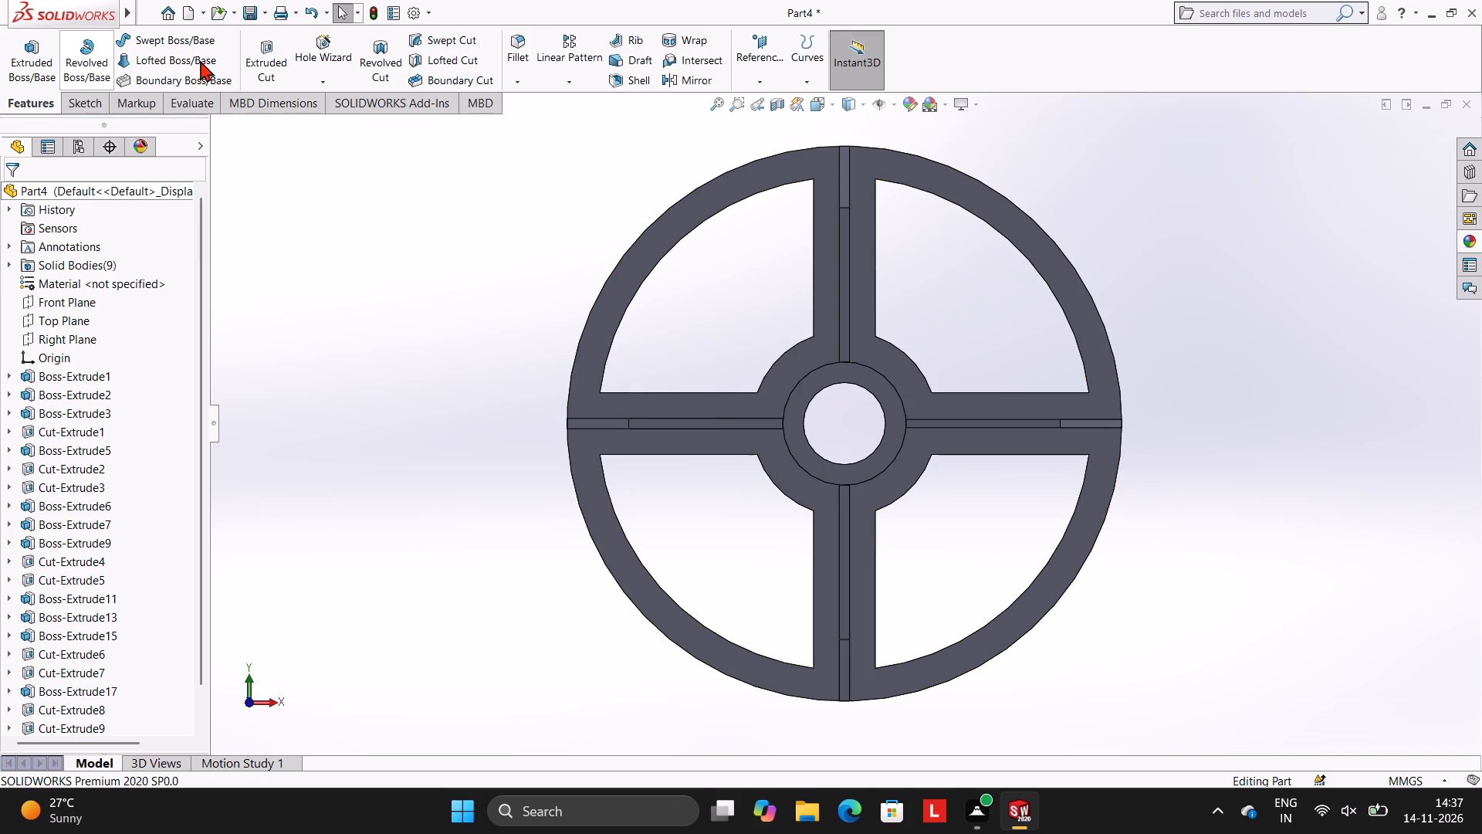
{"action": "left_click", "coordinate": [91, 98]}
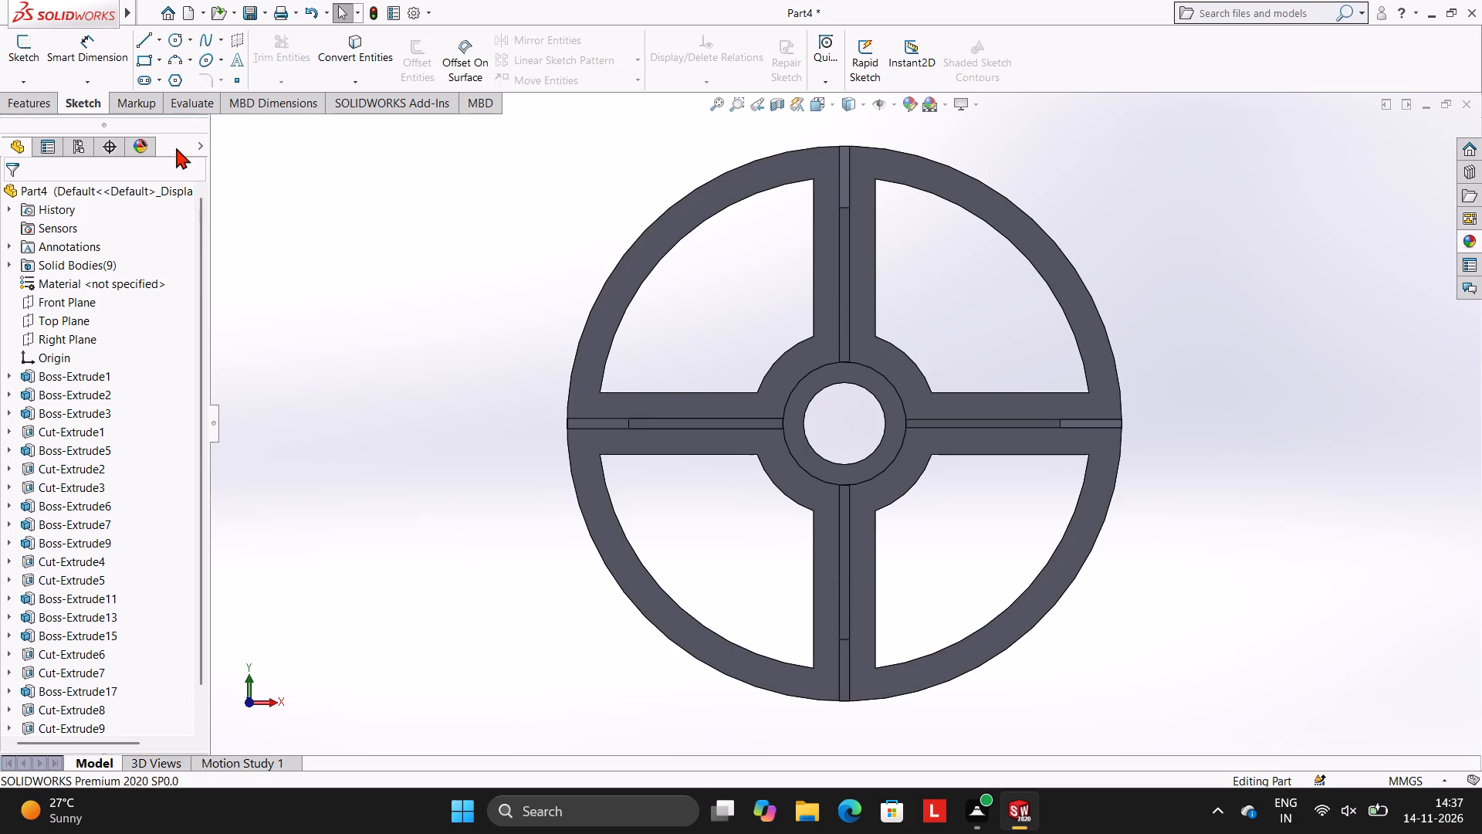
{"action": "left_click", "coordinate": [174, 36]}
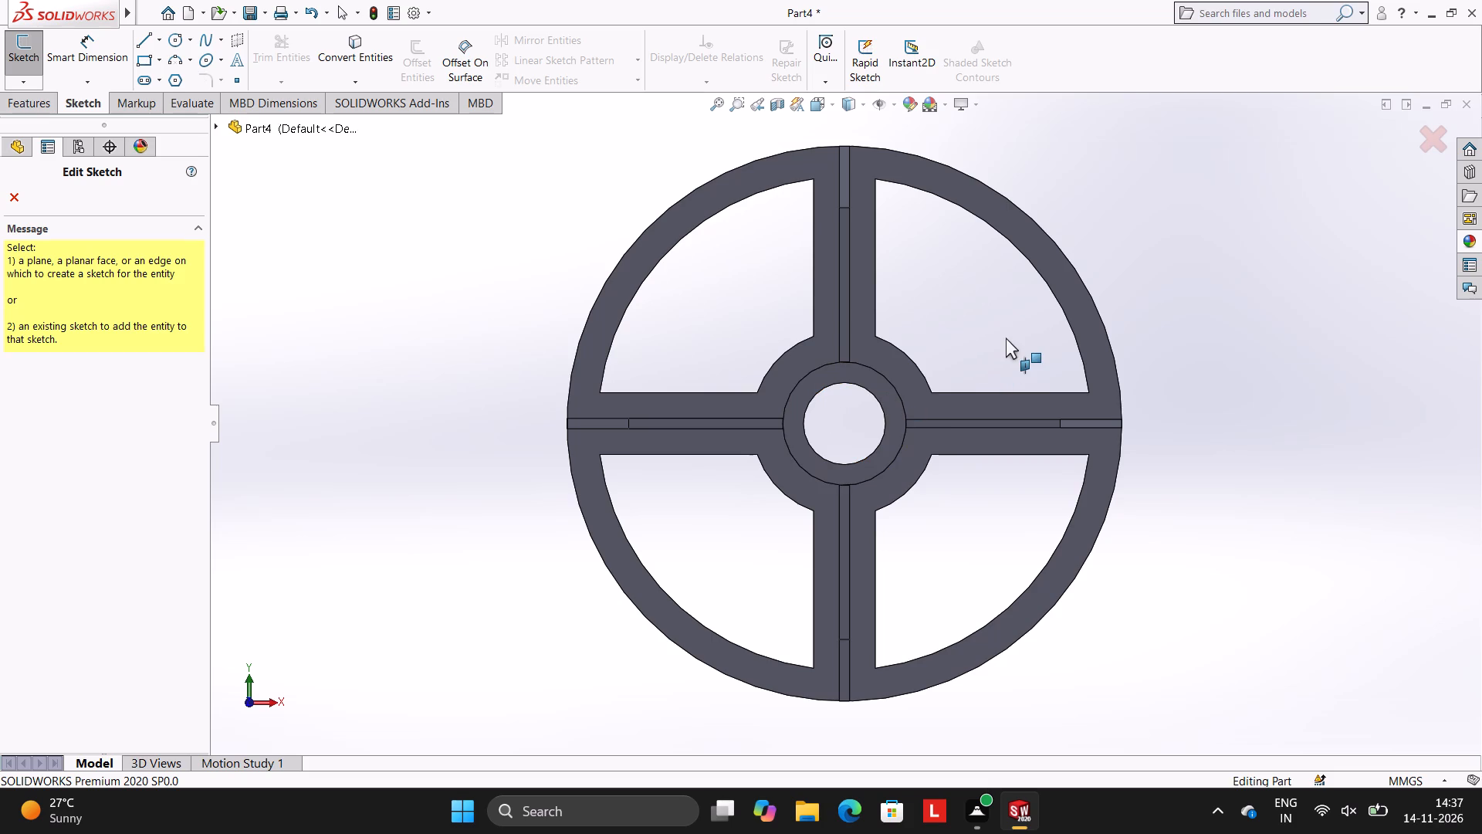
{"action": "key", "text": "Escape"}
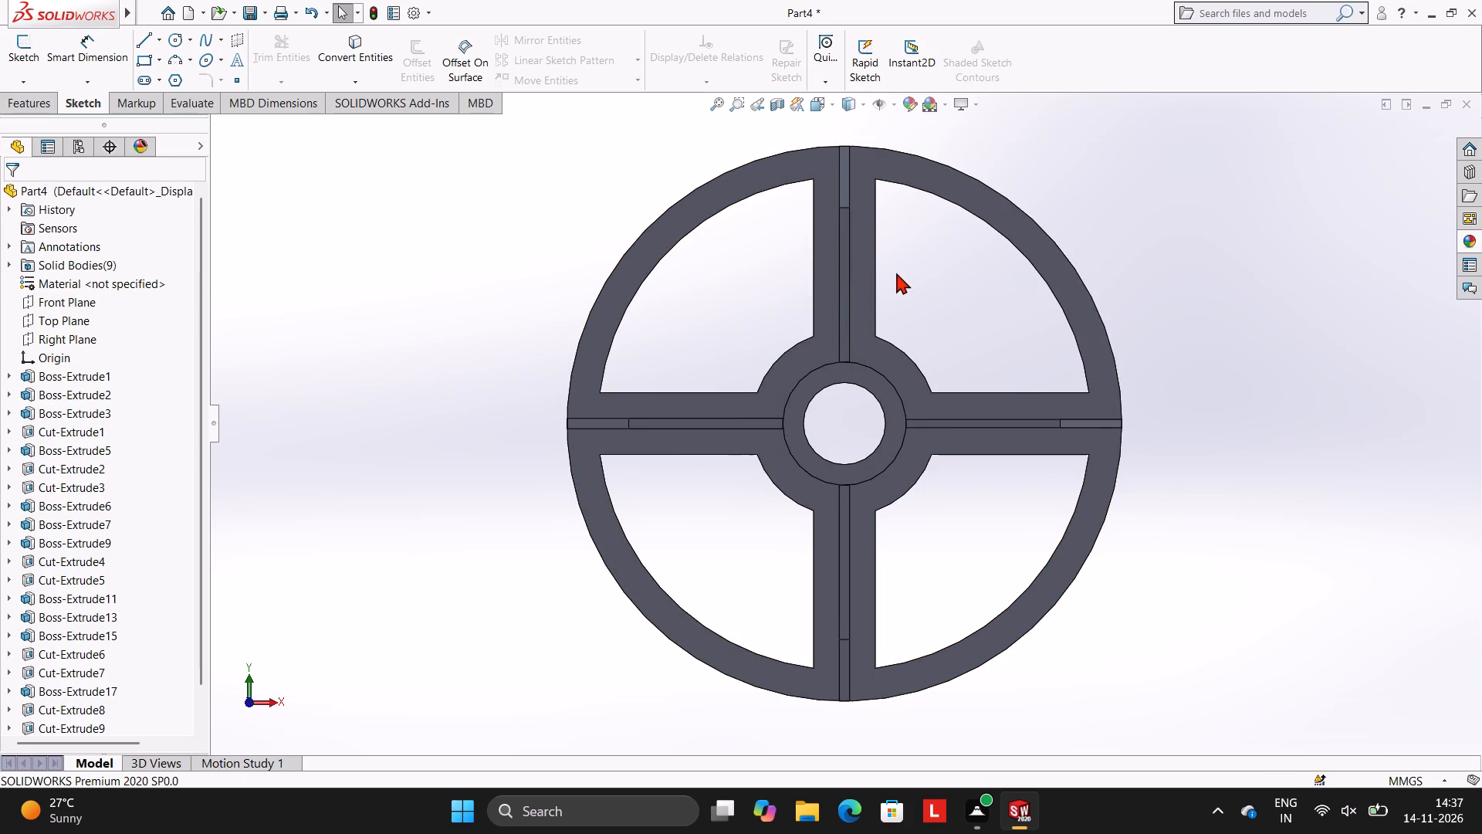
Sketch a 14 mm diameter circle centred on the origin on the +Z face of the rim and arms.
{"action": "middle_click_drag", "start_coordinate": [1062, 257], "coordinate": [1155, 256]}
{"action": "middle_click_drag", "start_coordinate": [1114, 258], "coordinate": [1122, 262]}
{"action": "left_click", "coordinate": [827, 363]}
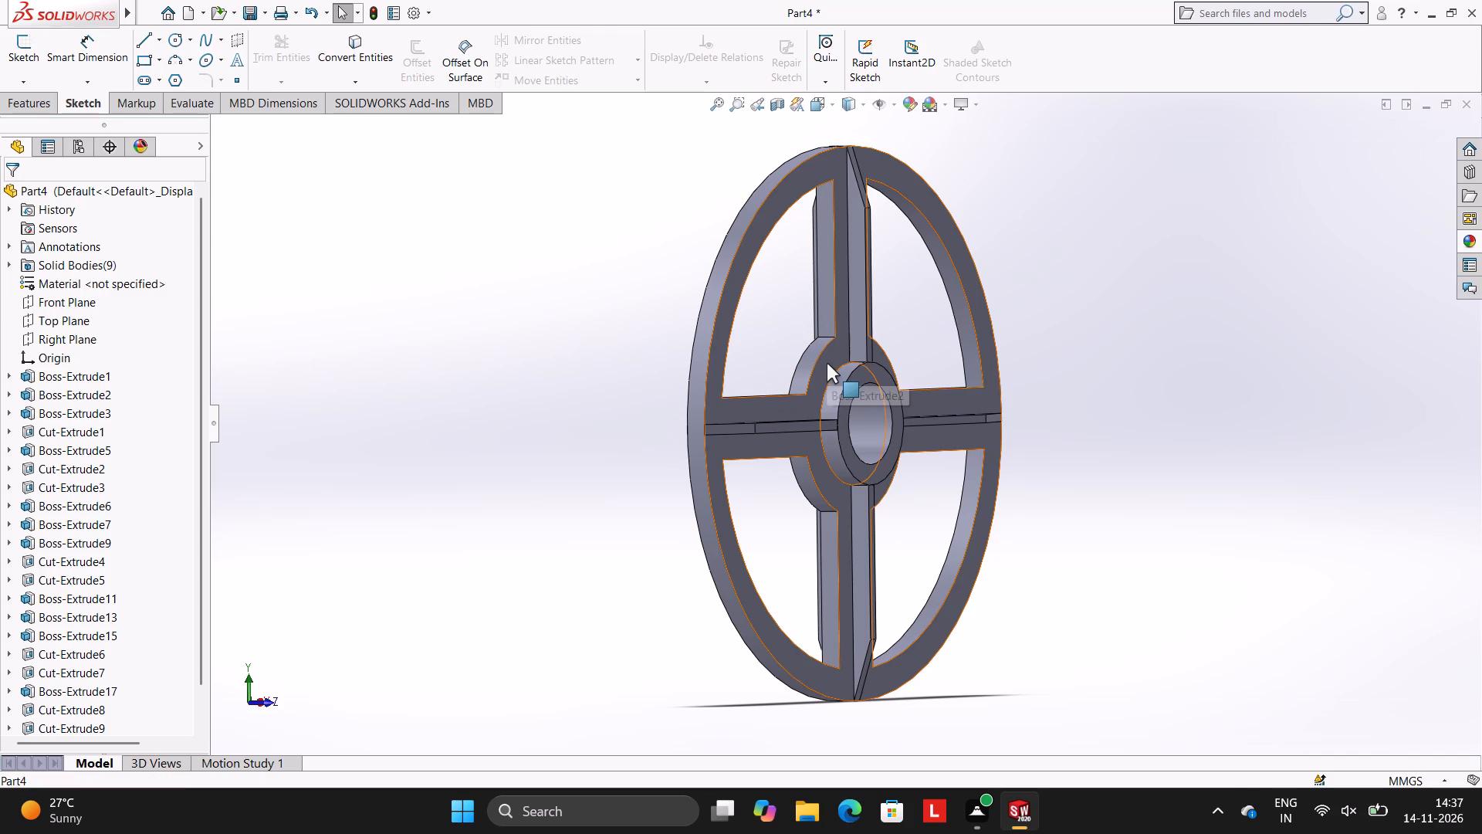
{"action": "left_click", "coordinate": [895, 317]}
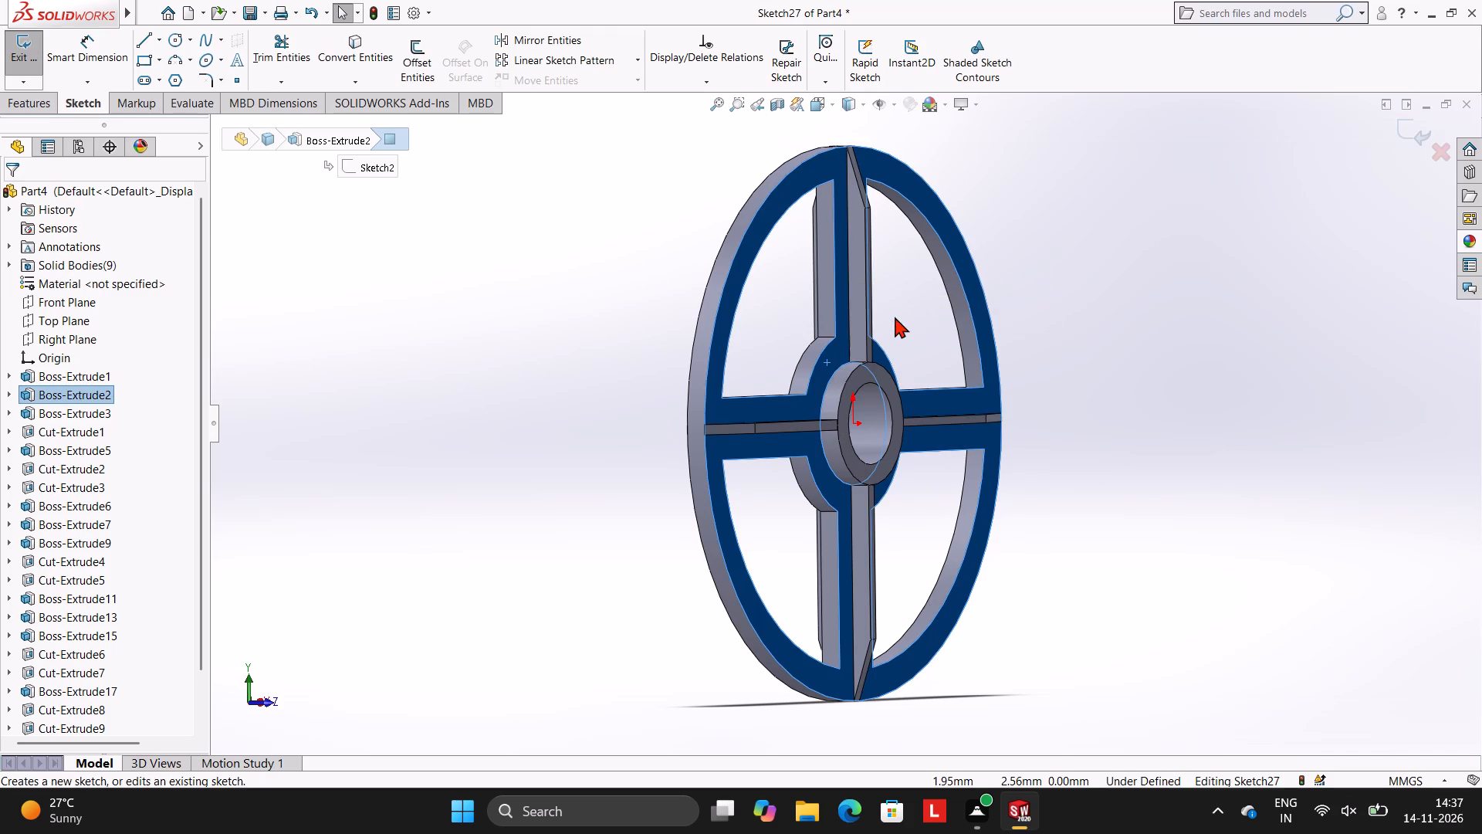
{"action": "key", "text": "ctrl+8"}
{"action": "key", "text": "Escape"}
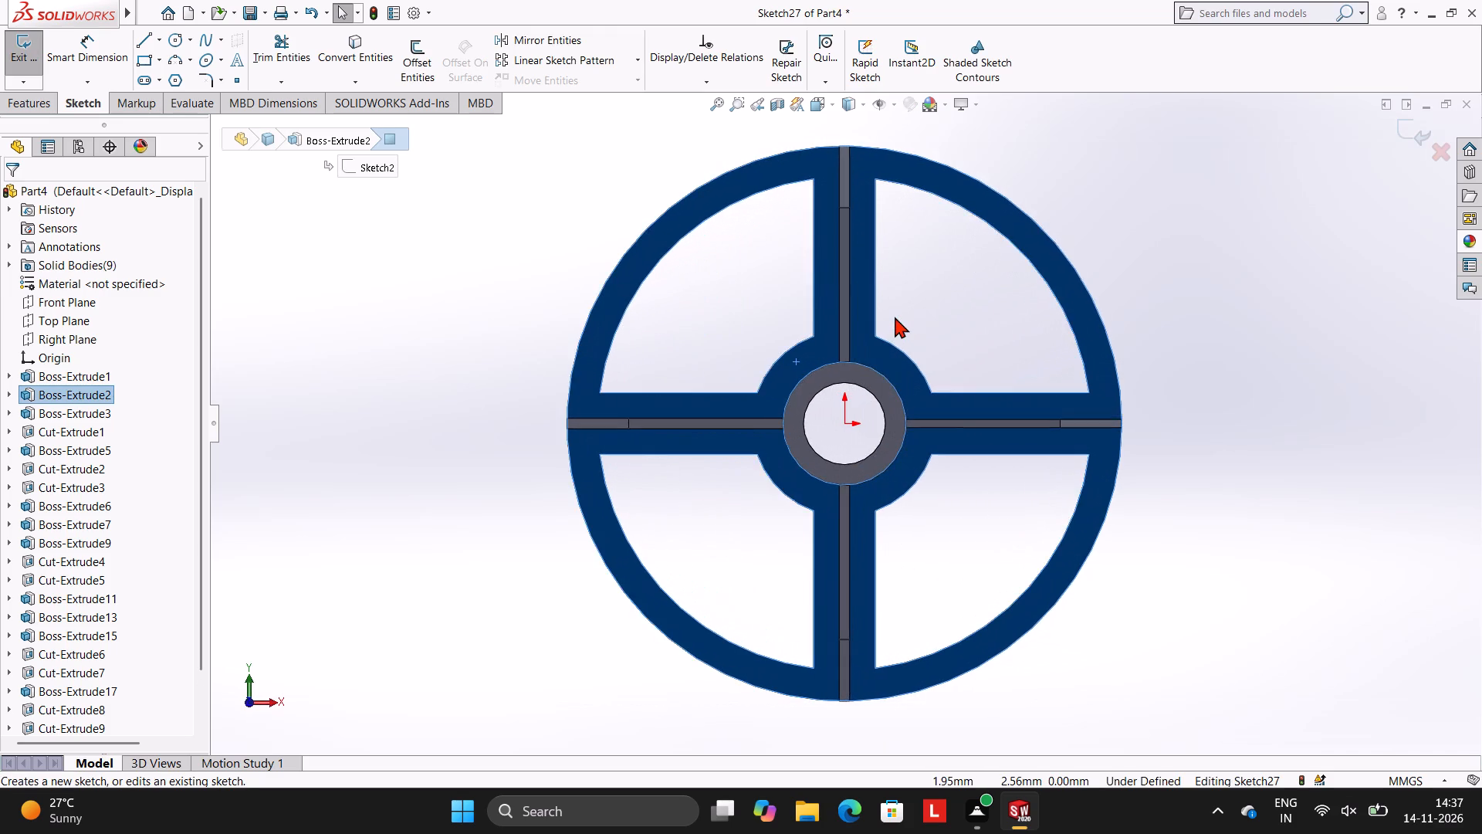
{"action": "scroll", "coordinate": [852, 321], "scroll_direction": "down", "scroll_amount": 2}
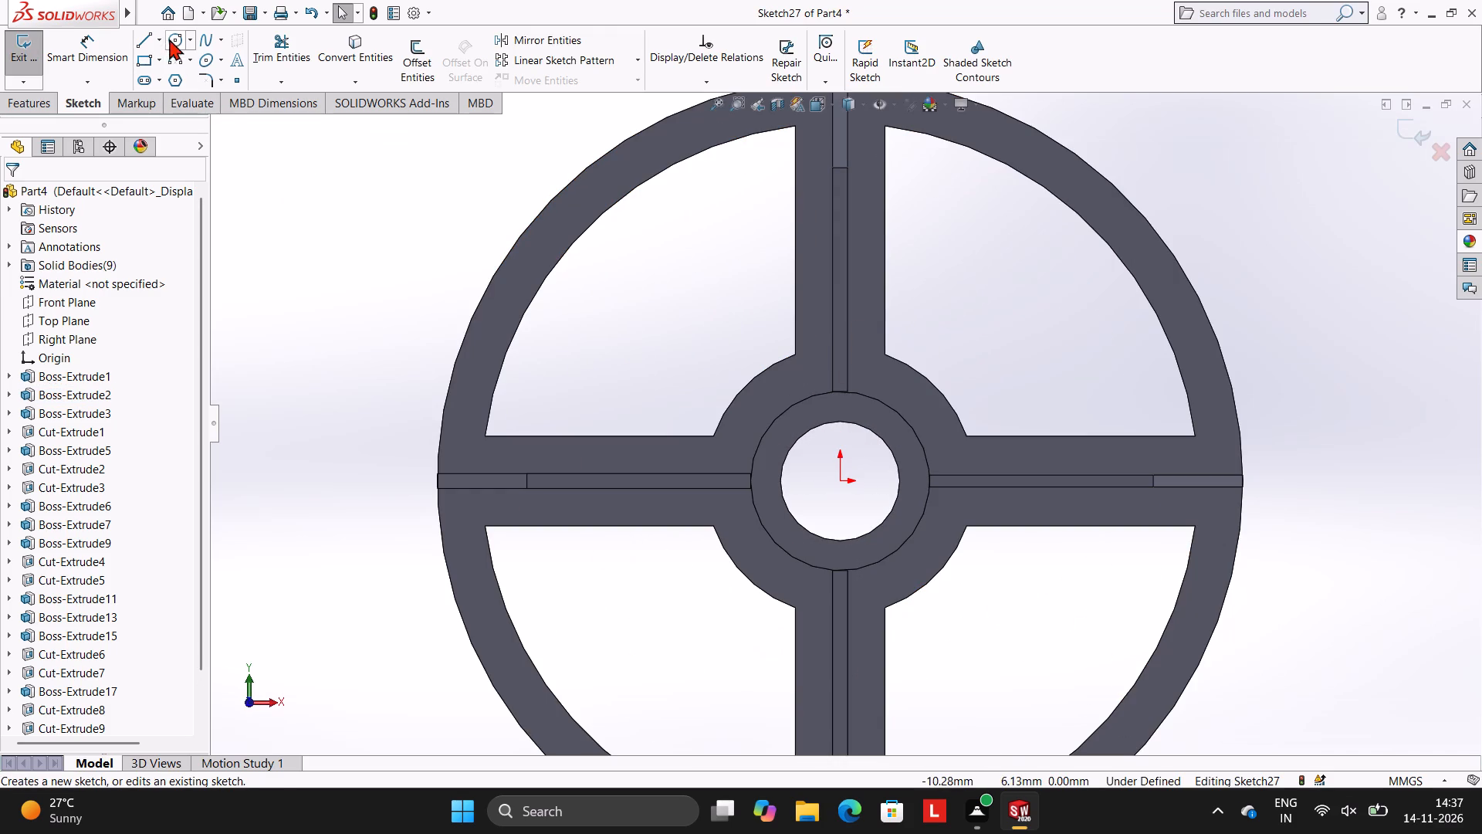
{"action": "left_click", "coordinate": [169, 39]}
{"action": "left_click", "coordinate": [841, 479]}
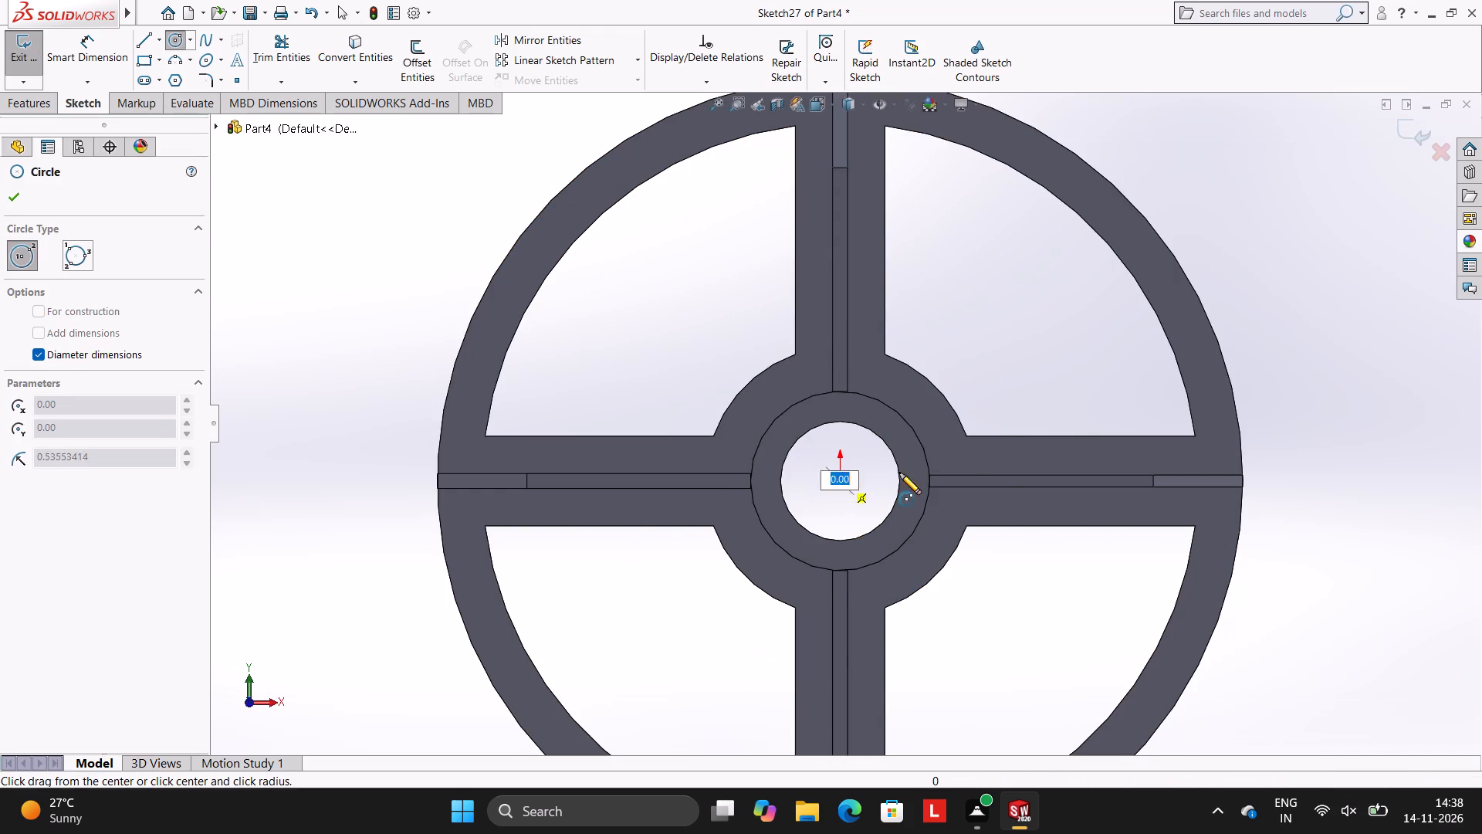
{"action": "type", "text": "14"}
{"action": "key", "text": "Return"}
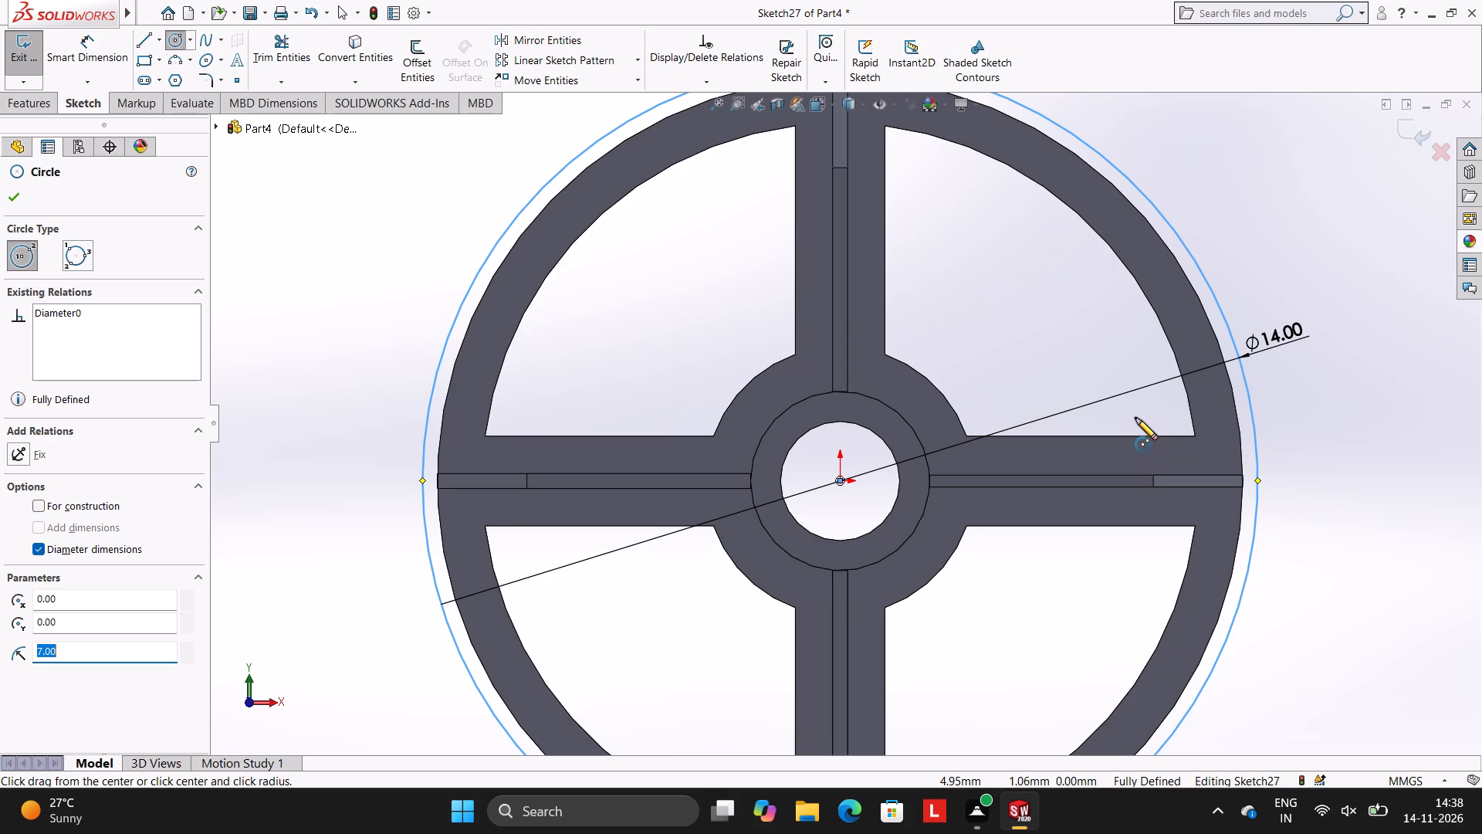
{"action": "key", "text": "Escape"}
{"action": "key", "text": "Escape"}
{"action": "key", "text": "Escape"}
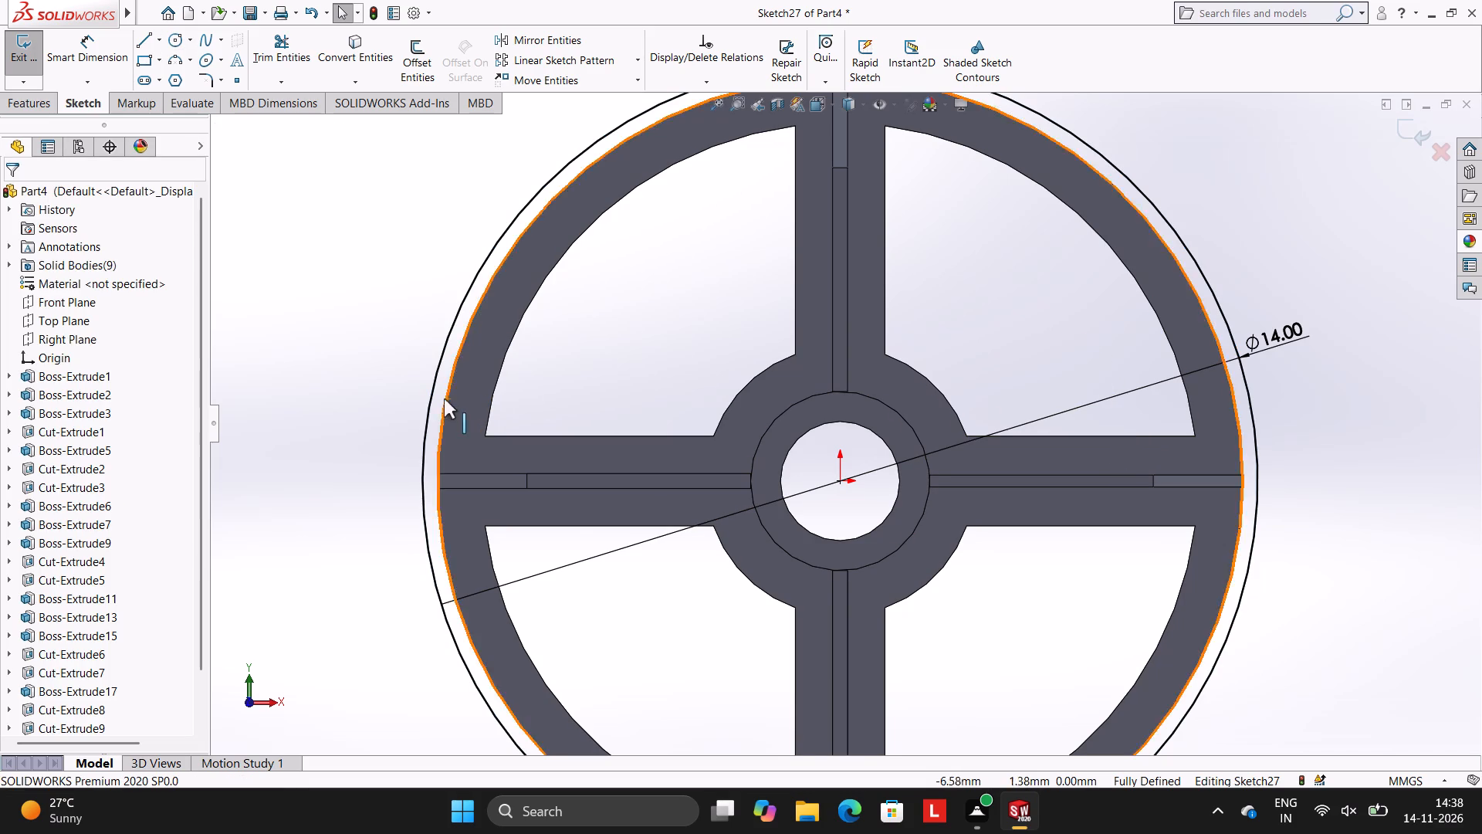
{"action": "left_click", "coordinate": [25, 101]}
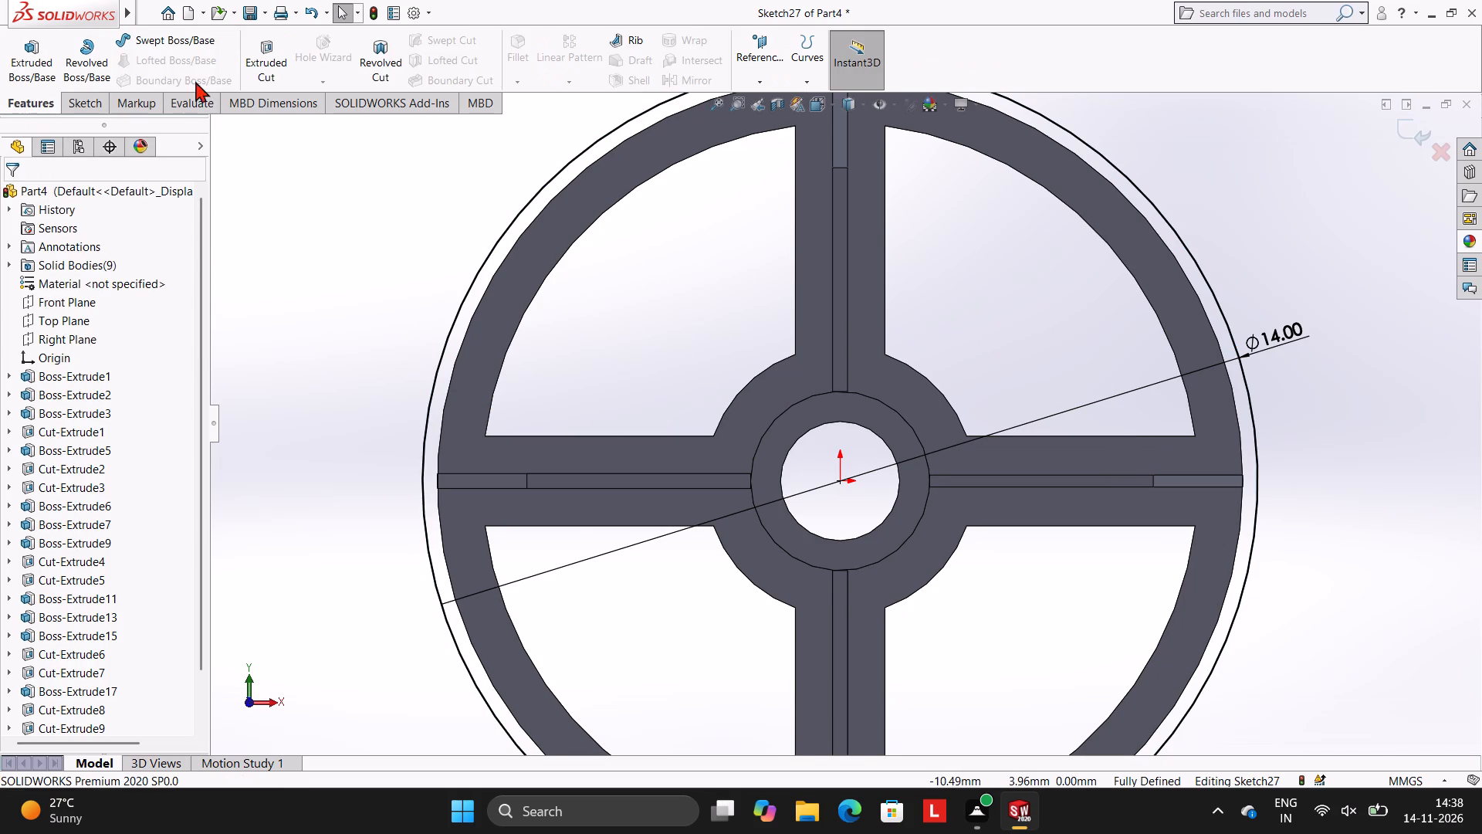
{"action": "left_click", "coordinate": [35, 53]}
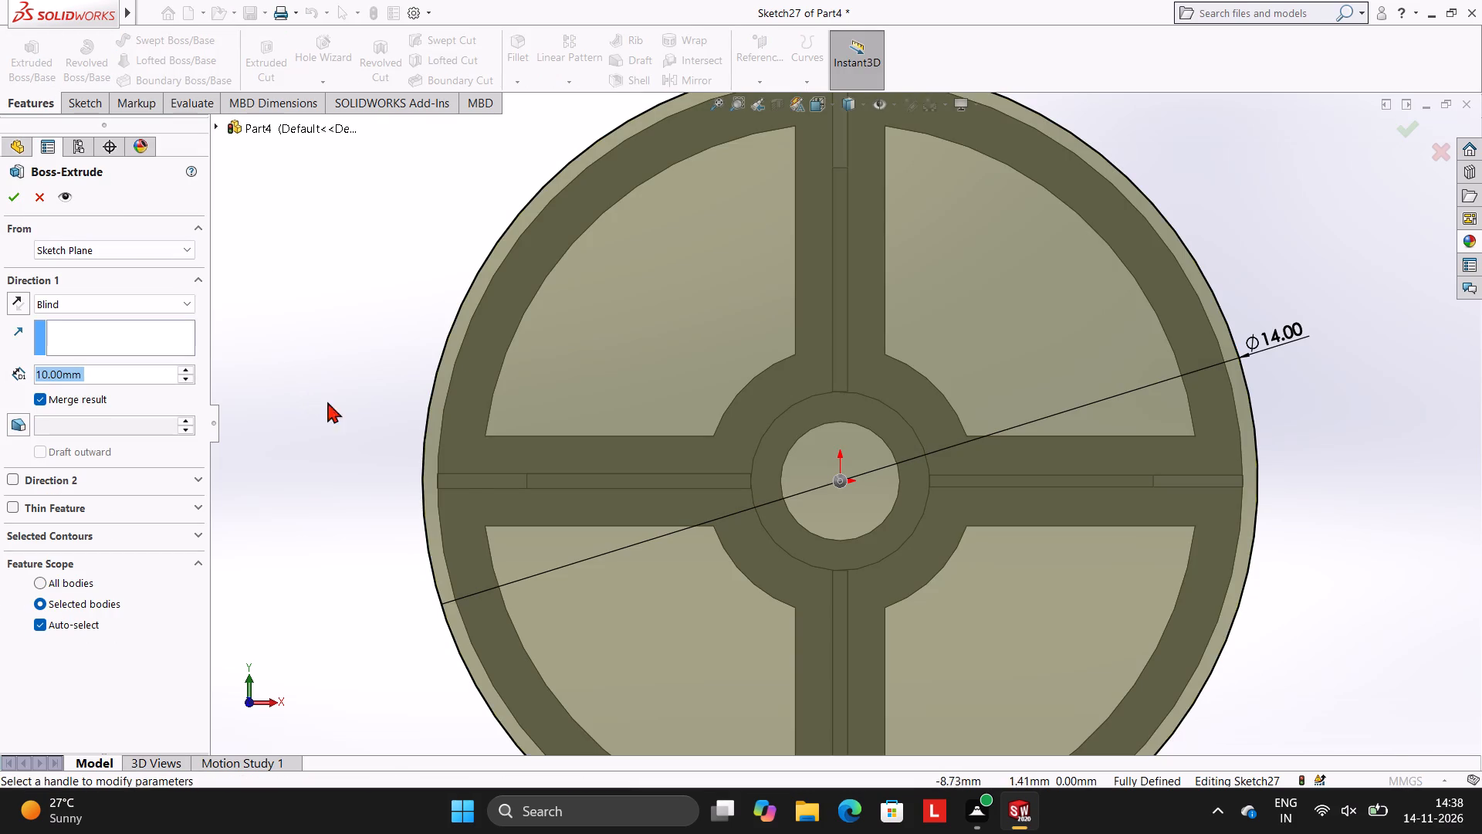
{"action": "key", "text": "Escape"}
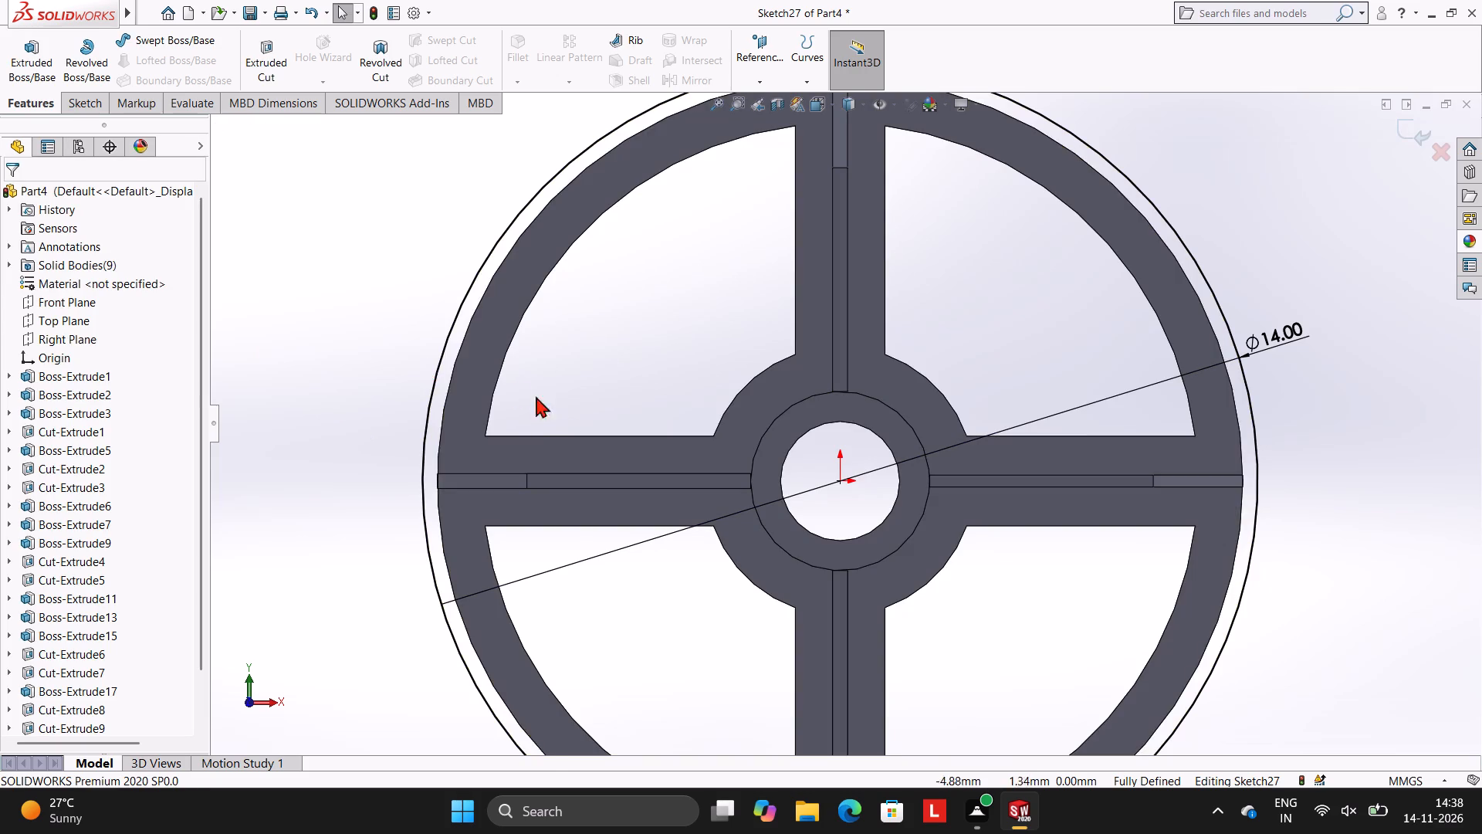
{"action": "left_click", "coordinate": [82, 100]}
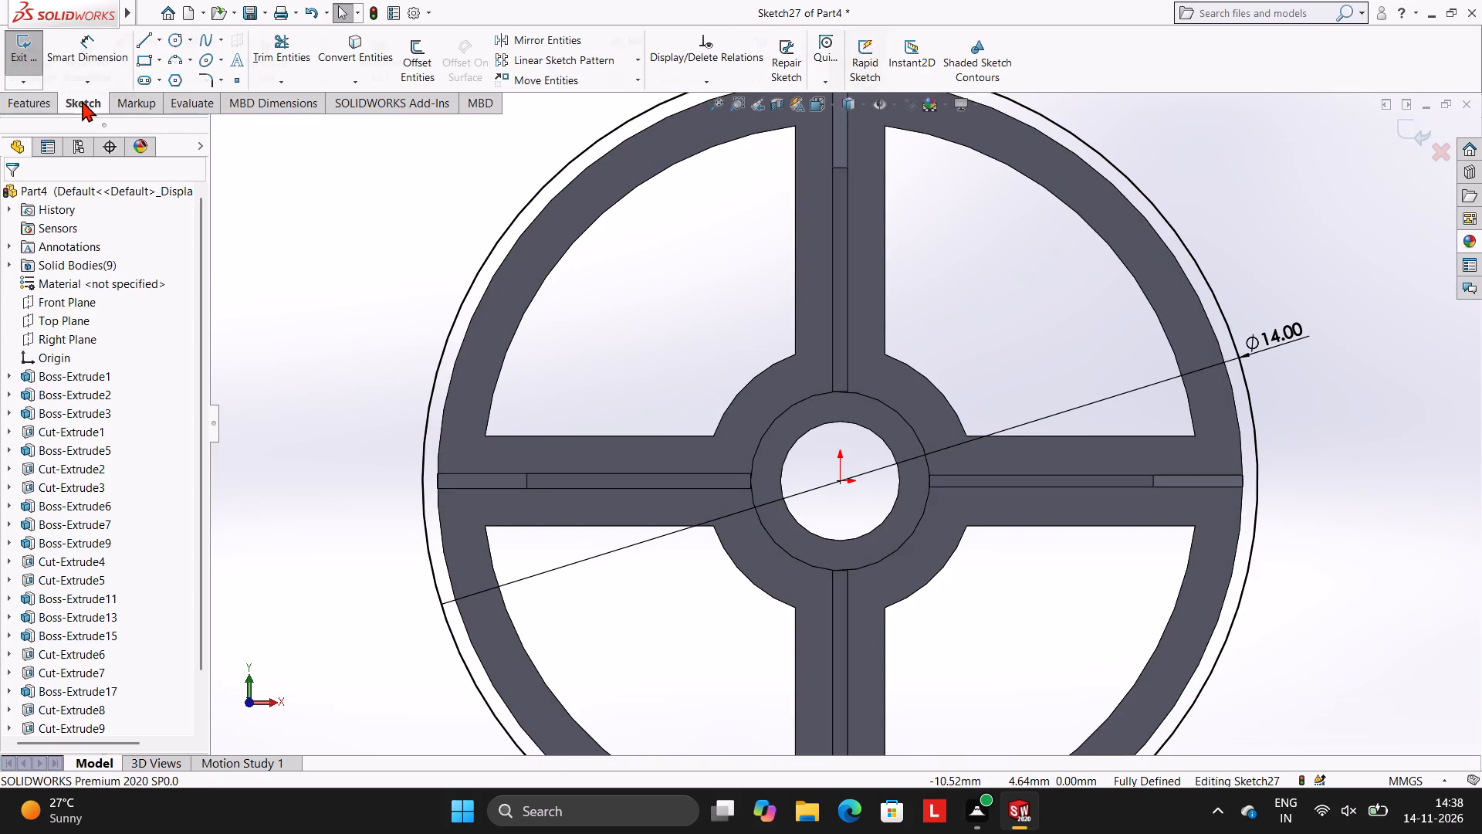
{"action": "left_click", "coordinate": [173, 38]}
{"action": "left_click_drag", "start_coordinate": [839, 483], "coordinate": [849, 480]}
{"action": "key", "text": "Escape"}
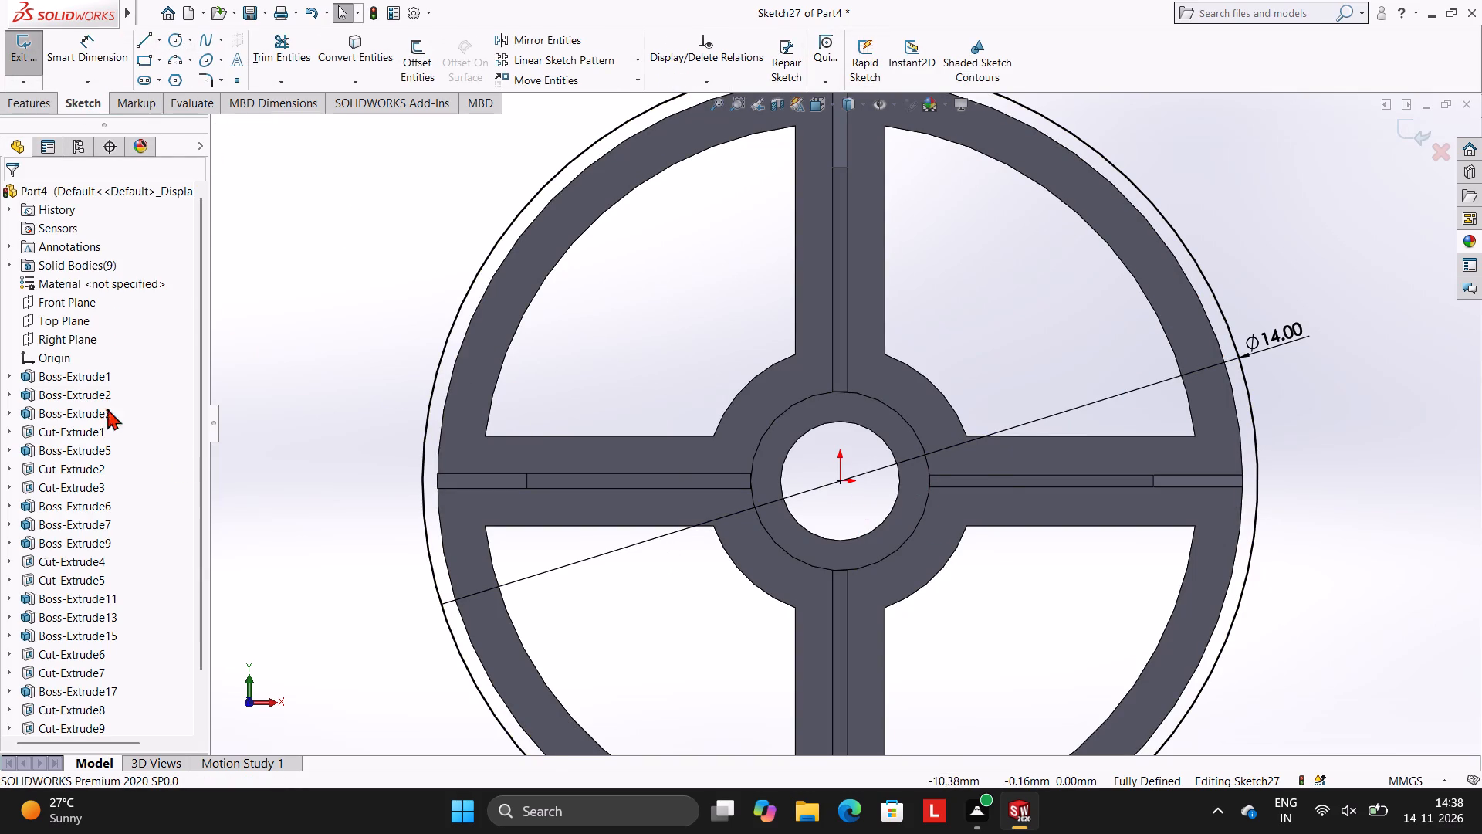
Add a concentric circle snapped to the rim's outer edge and dimension its diameter at 13.5 mm.
{"action": "left_click", "coordinate": [169, 36]}
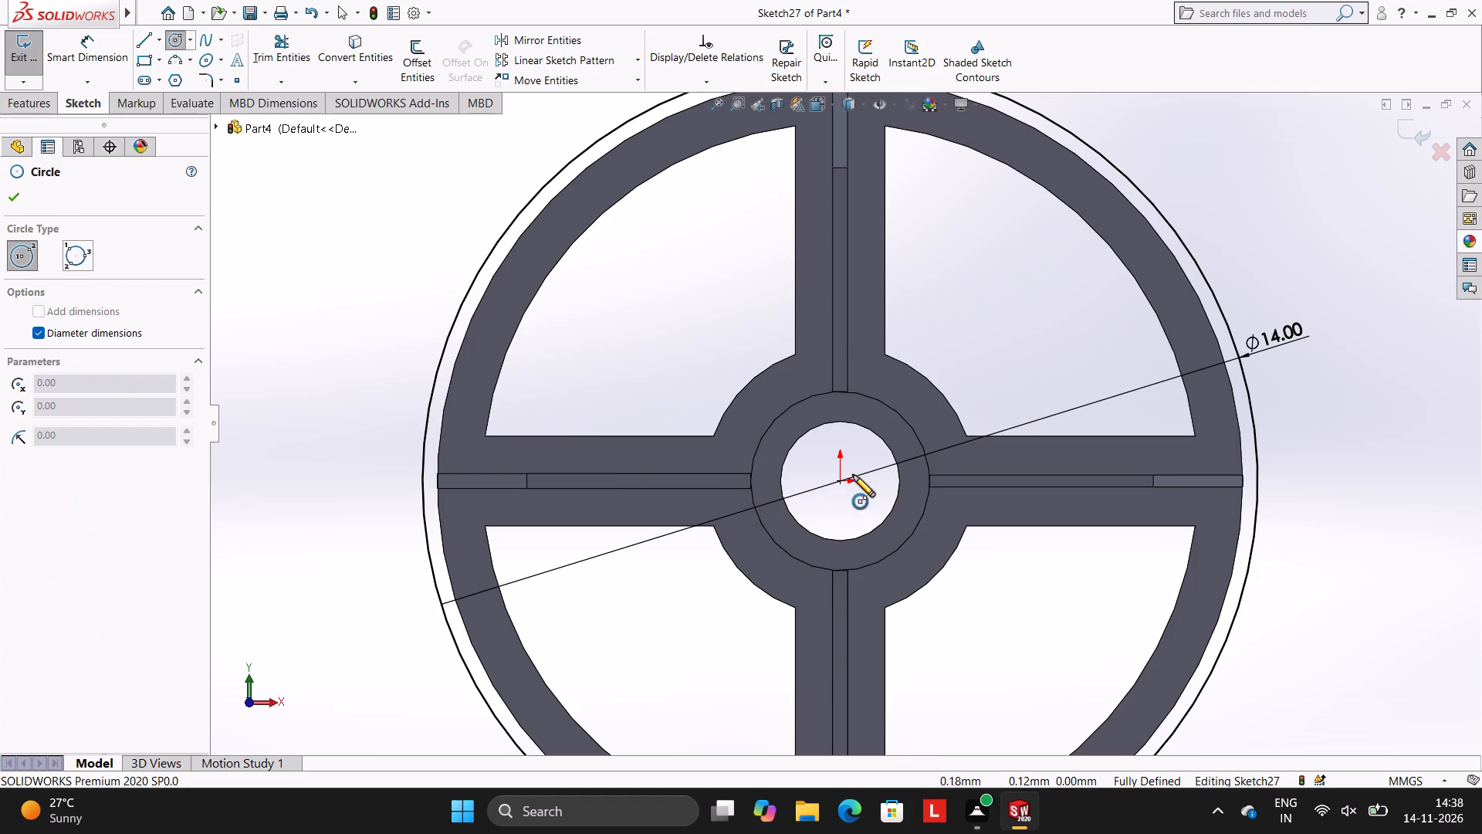
{"action": "left_click", "coordinate": [841, 480]}
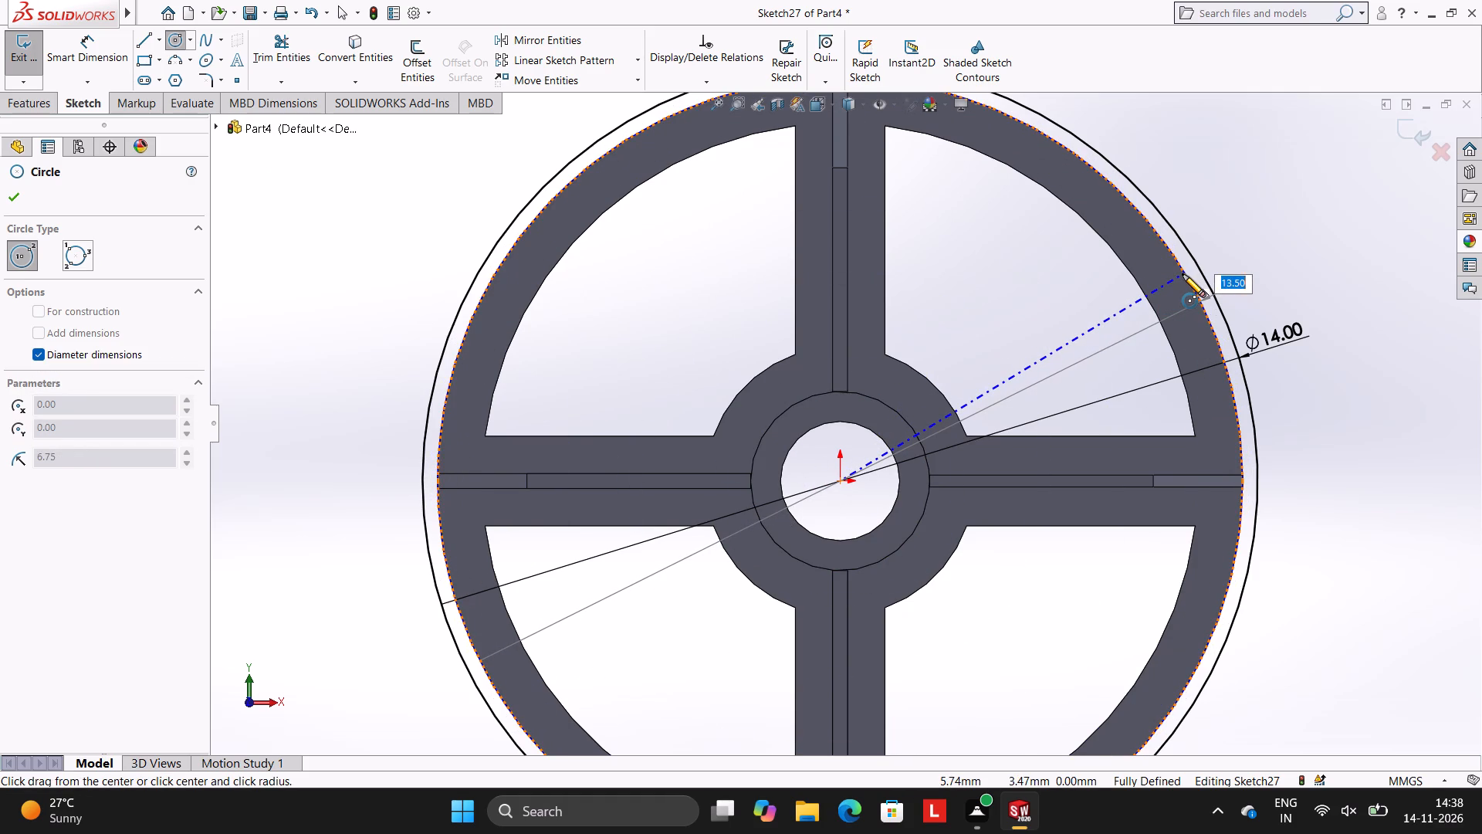
{"action": "left_click", "coordinate": [1183, 274]}
{"action": "key", "text": "Escape"}
{"action": "key", "text": "Escape"}
{"action": "key", "text": "Escape"}
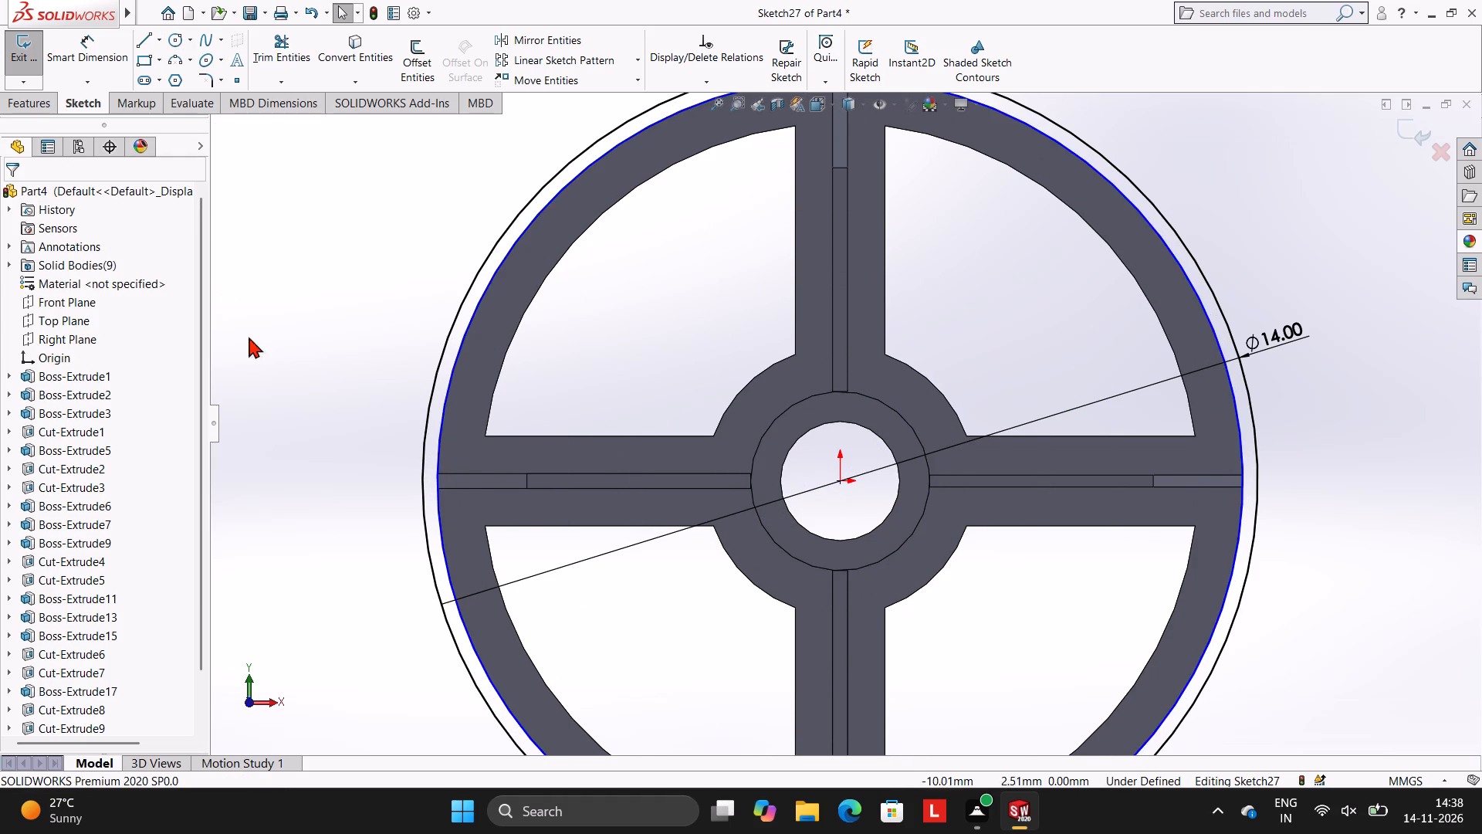
{"action": "key", "text": "Escape"}
{"action": "scroll", "coordinate": [1225, 536], "scroll_direction": "up", "scroll_amount": 2}
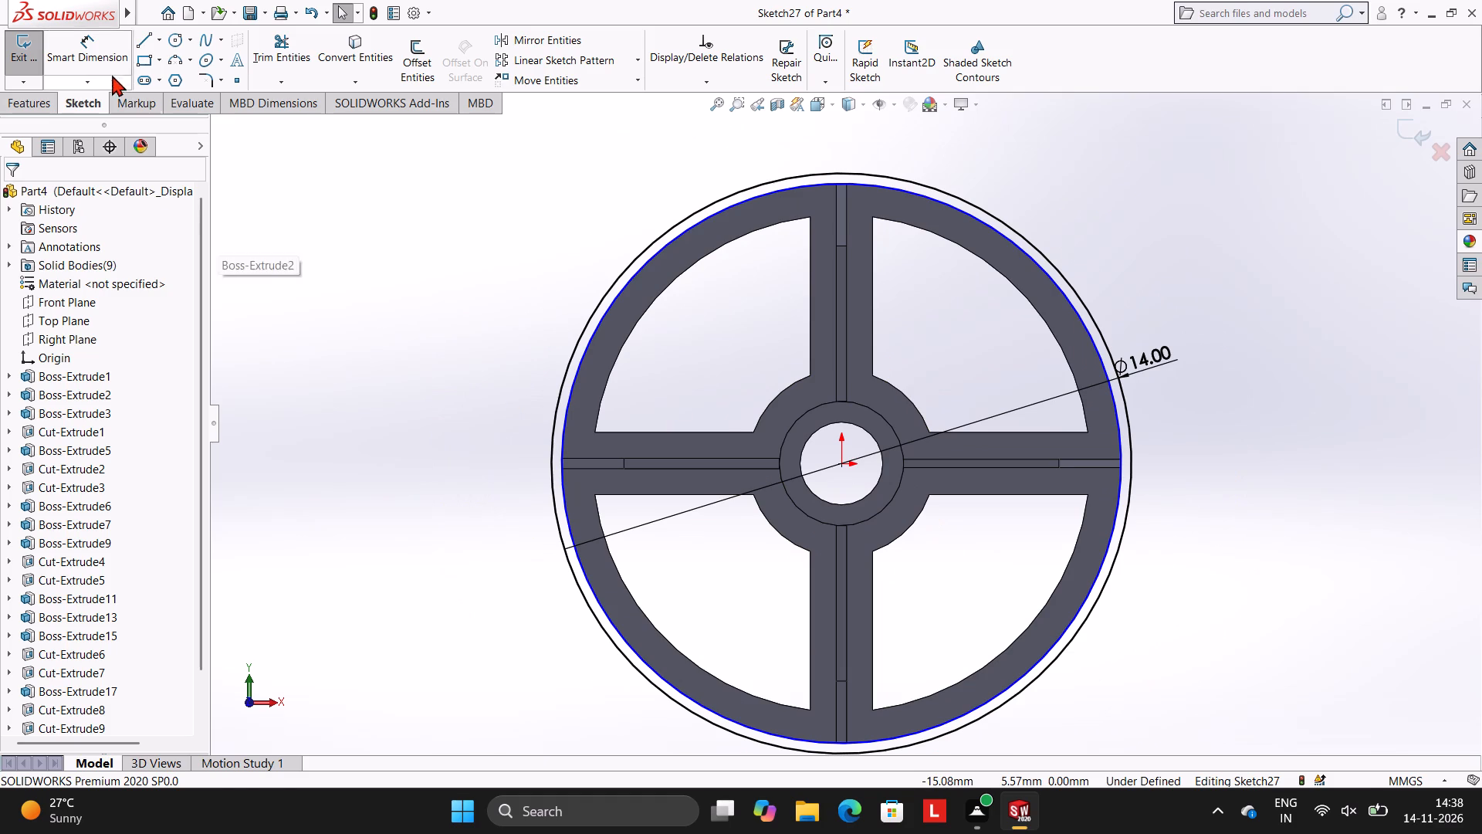
{"action": "left_click", "coordinate": [108, 61]}
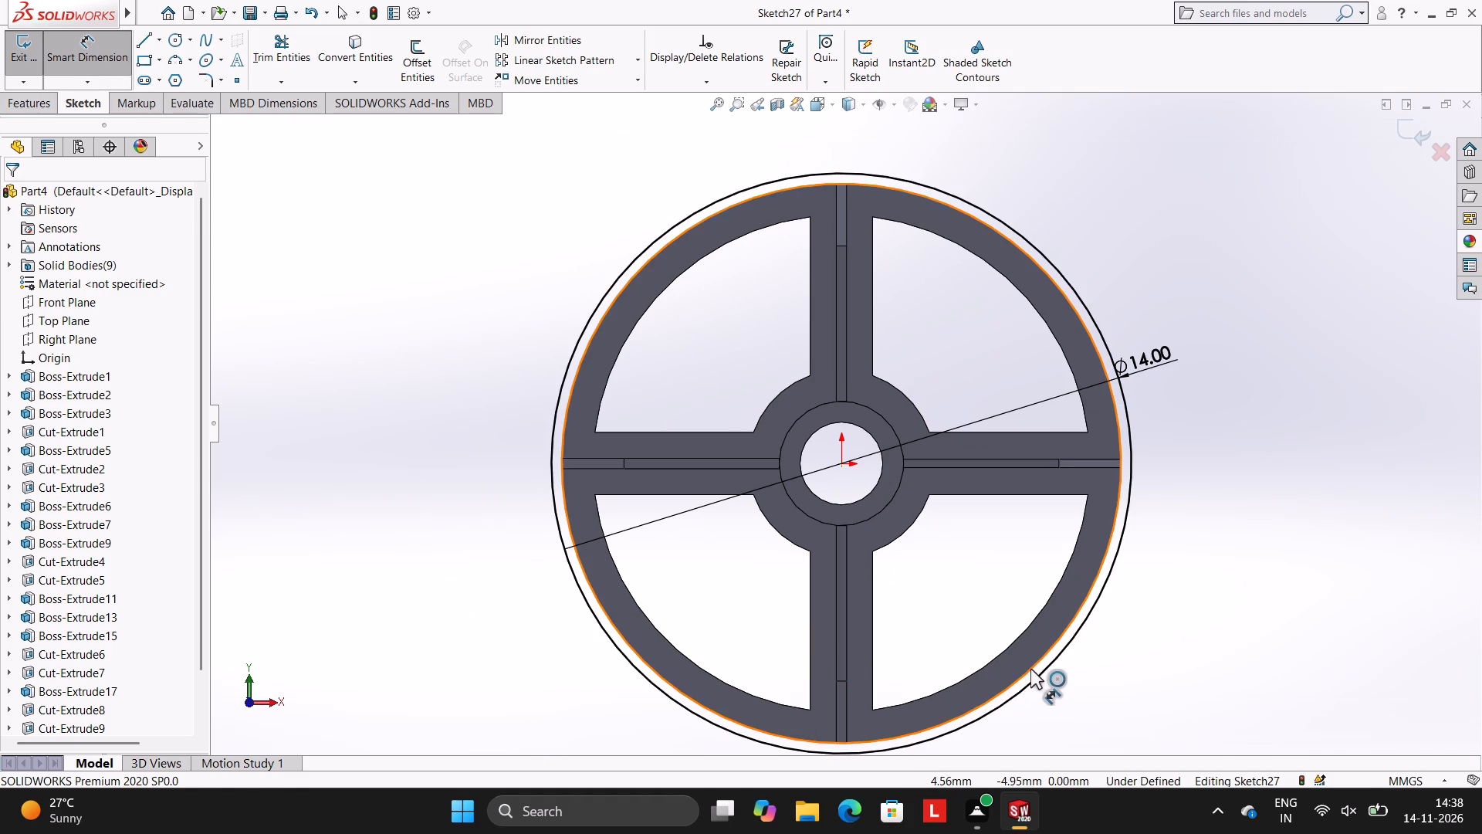
{"action": "left_click", "coordinate": [1030, 669]}
{"action": "left_click", "coordinate": [1166, 615]}
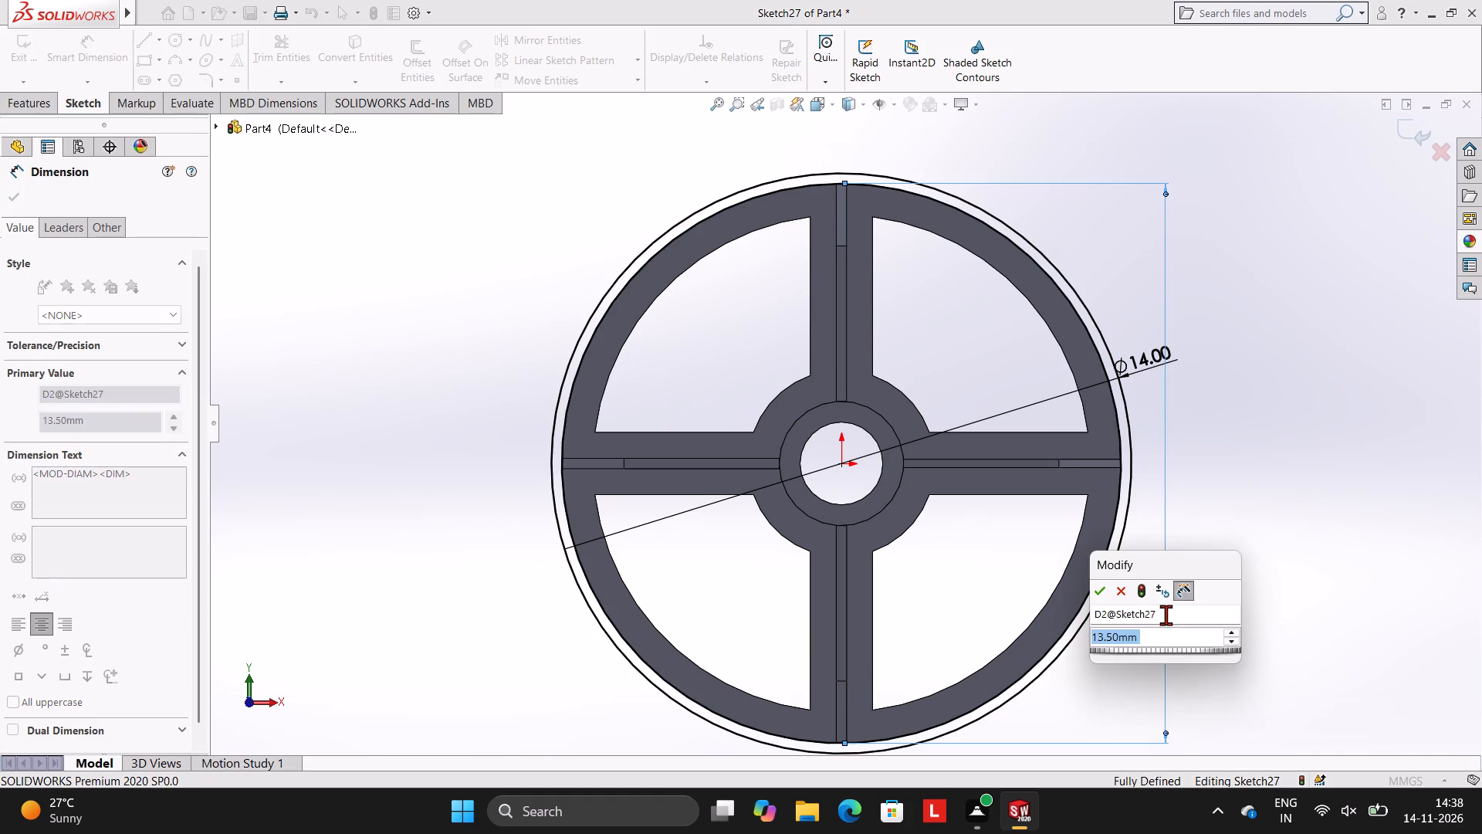
{"action": "left_click", "coordinate": [1097, 592]}
{"action": "left_click", "coordinate": [1298, 560]}
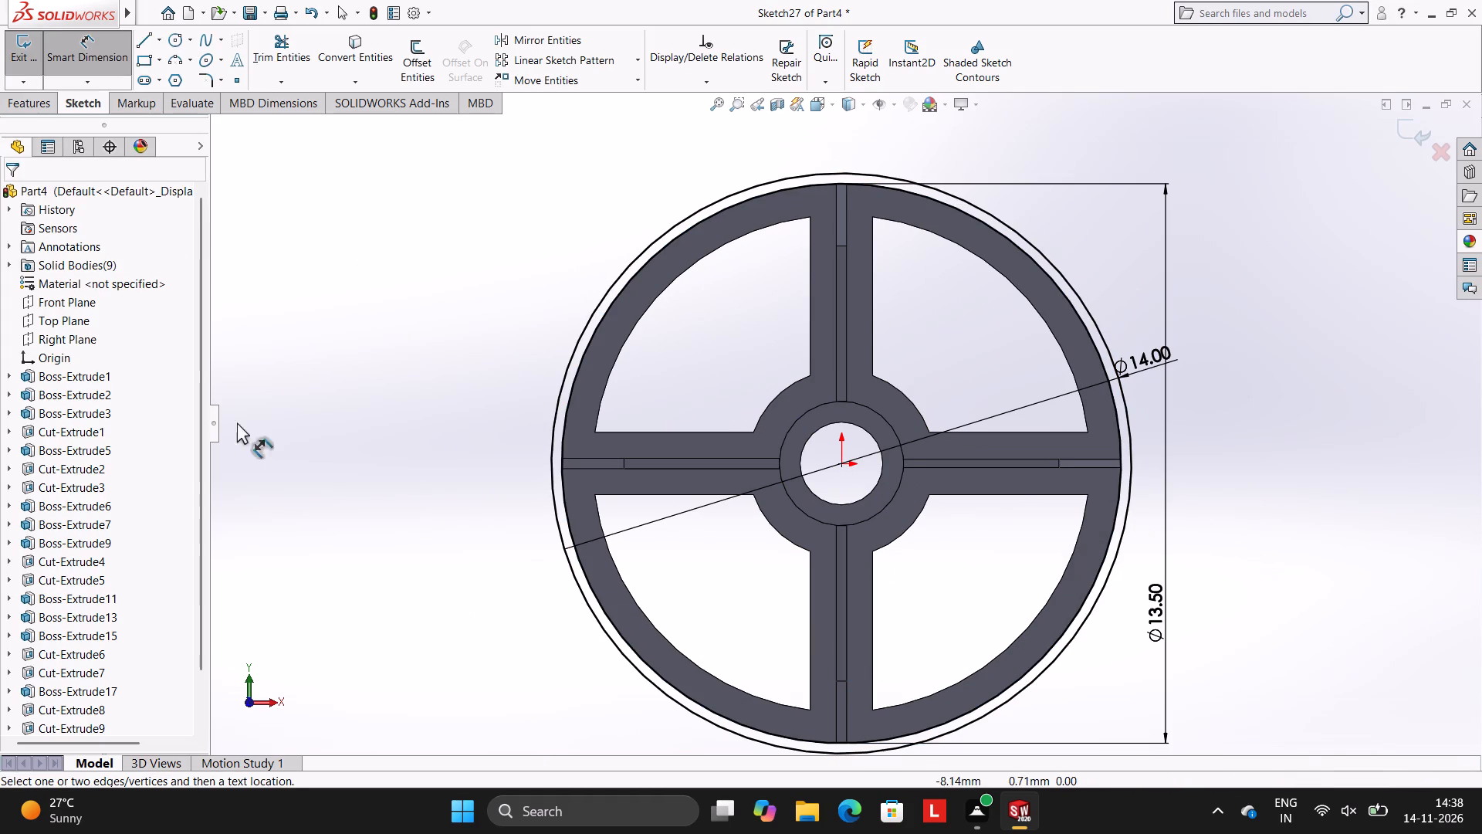
Boss-extrude the ring between the two circles to a blind depth of 0.5 mm, reversed toward -Z around the rim, with merged result.
{"action": "left_click", "coordinate": [10, 107]}
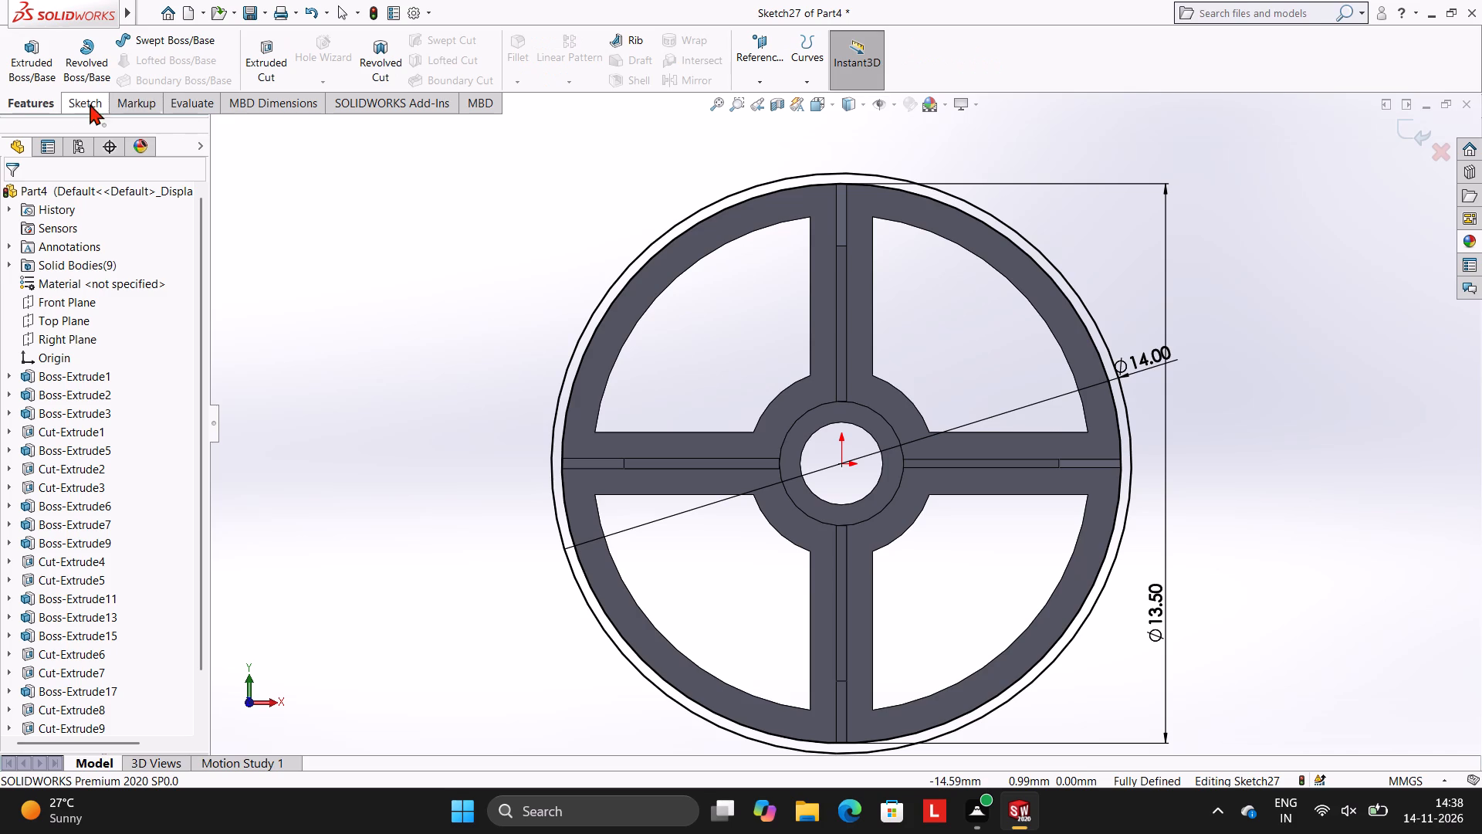
{"action": "left_click", "coordinate": [32, 78]}
{"action": "middle_click_drag", "start_coordinate": [386, 332], "coordinate": [526, 368]}
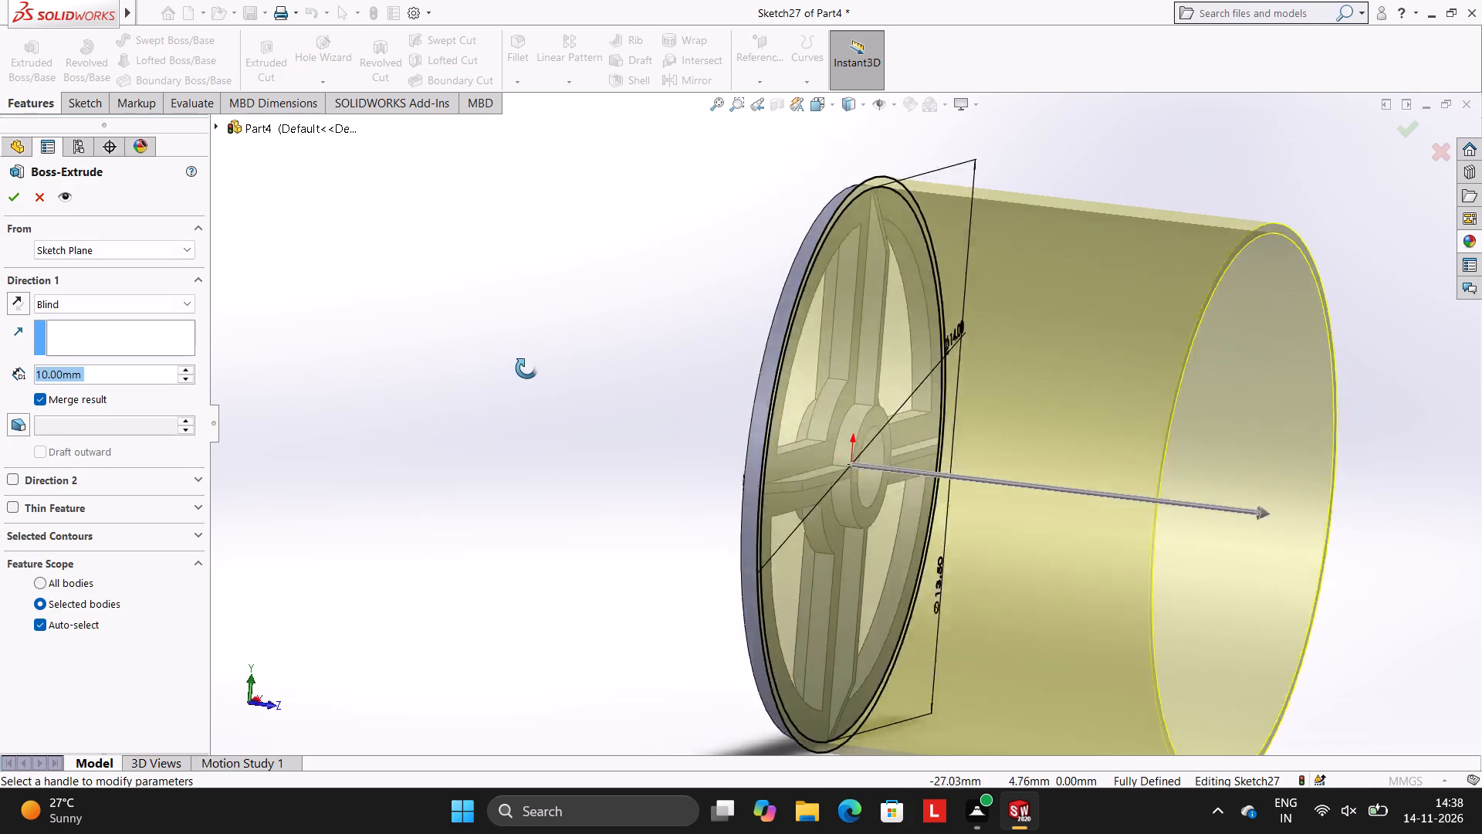
{"action": "middle_click_drag", "start_coordinate": [526, 368], "coordinate": [533, 370]}
{"action": "left_click", "coordinate": [8, 297]}
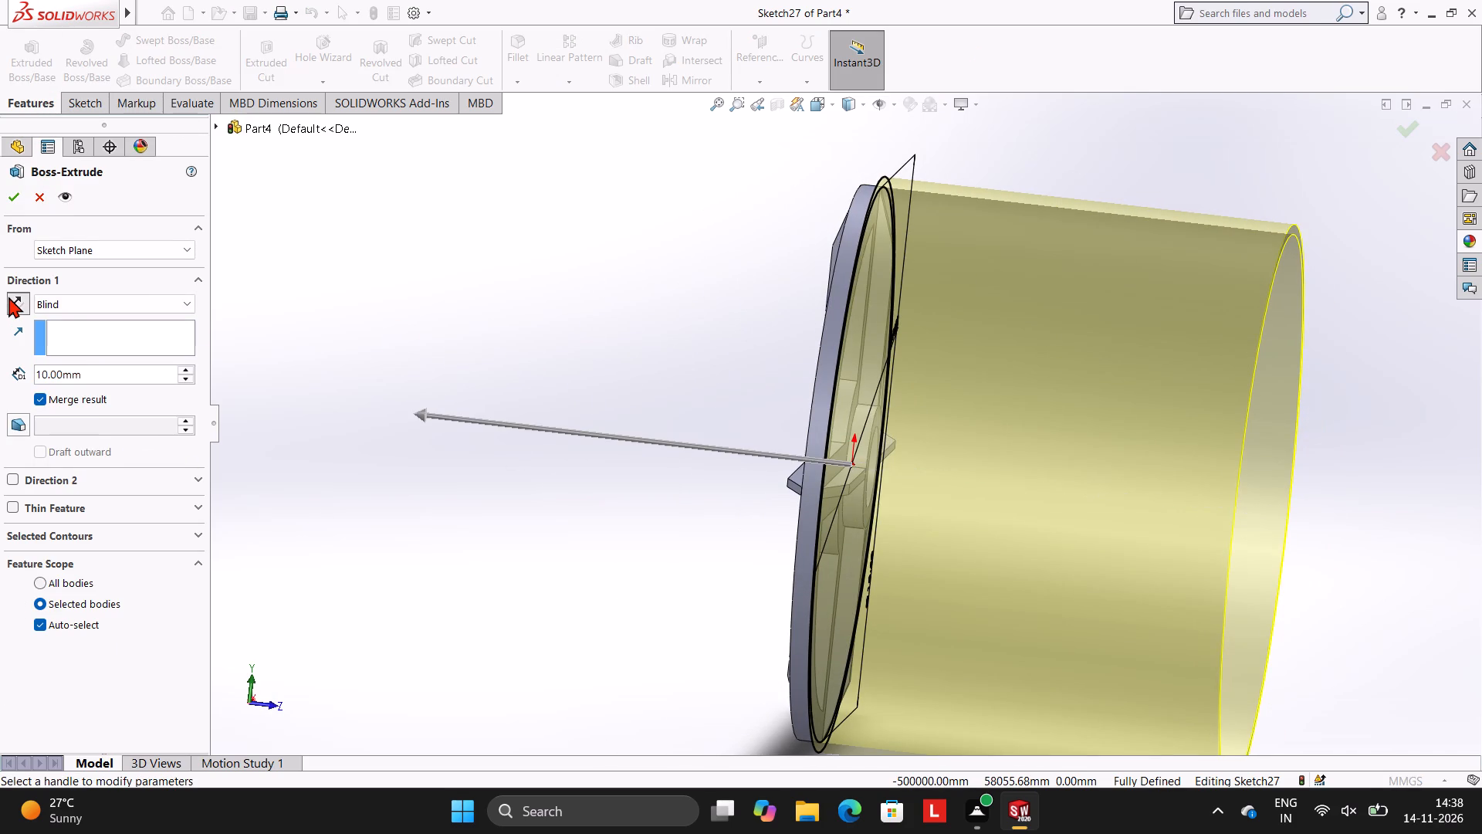
{"action": "left_click", "coordinate": [104, 383]}
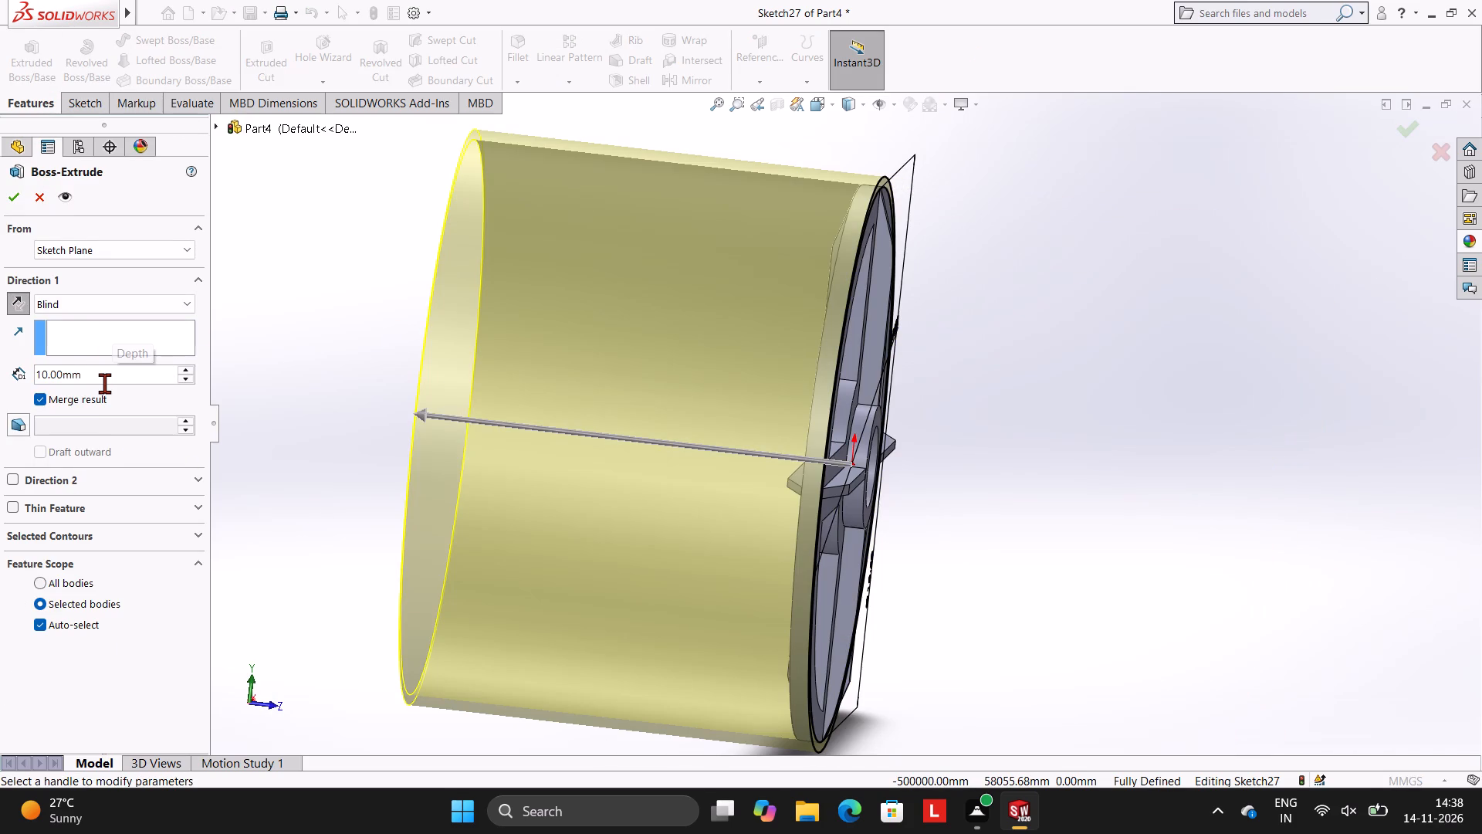
{"action": "key", "text": "BackSpace"}
{"action": "key", "text": "BackSpace"}
{"action": "key", "text": "BackSpace"}
{"action": "key", "text": "BackSpace"}
{"action": "key", "text": "BackSpace"}
{"action": "key", "text": "BackSpace"}
{"action": "key", "text": "BackSpace"}
{"action": "key", "text": "BackSpace"}
{"action": "key", "text": "BackSpace"}
{"action": "key", "text": "BackSpace"}
{"action": "key", "text": "BackSpace"}
{"action": "key", "text": "BackSpace"}
{"action": "key", "text": "BackSpace"}
{"action": "key", "text": "BackSpace"}
{"action": "key", "text": "BackSpace"}
{"action": "key", "text": "BackSpace"}
{"action": "key", "text": "BackSpace"}
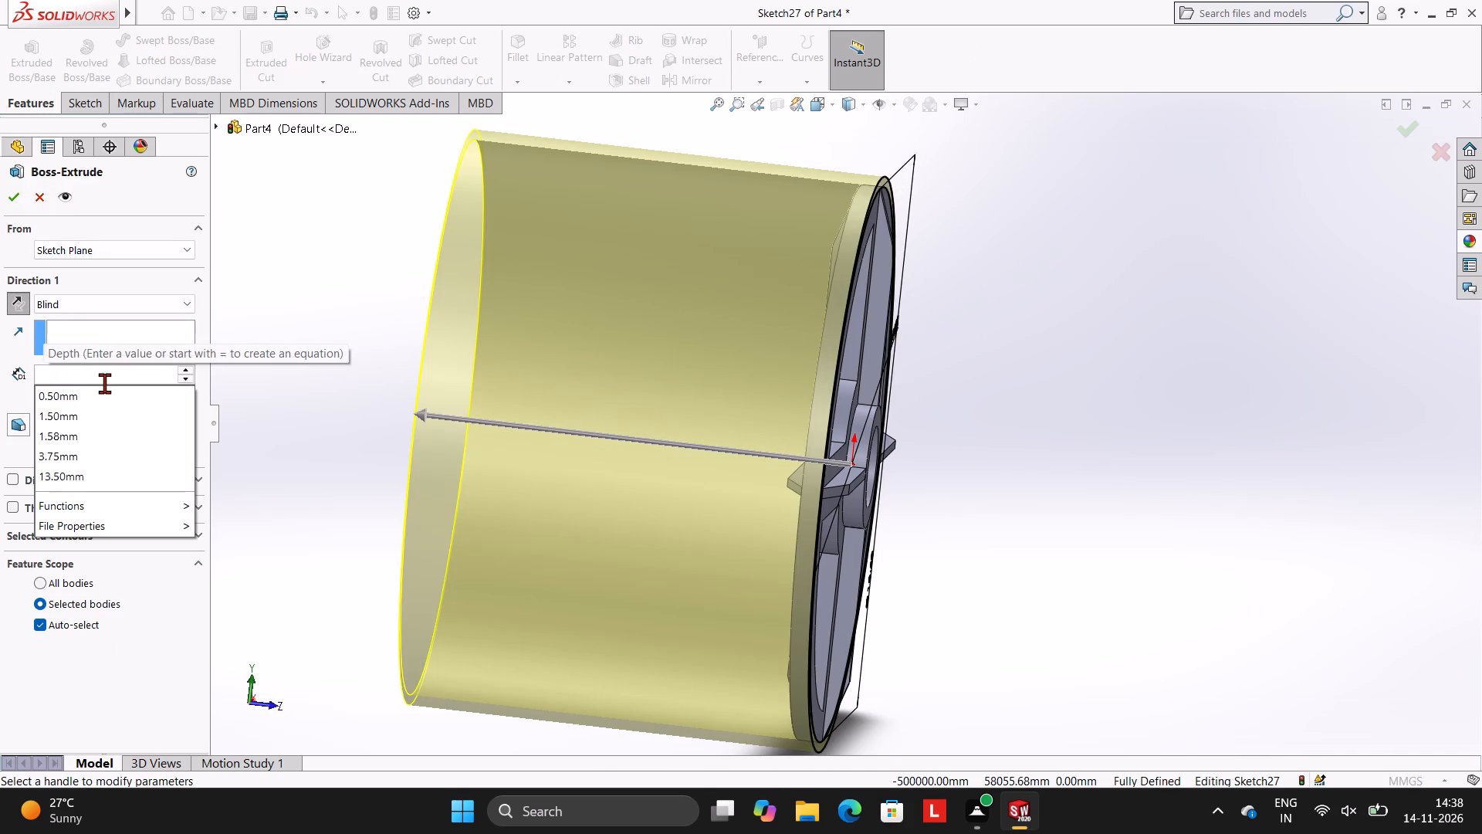
{"action": "type", "text": "0.5"}
{"action": "key", "text": "Return"}
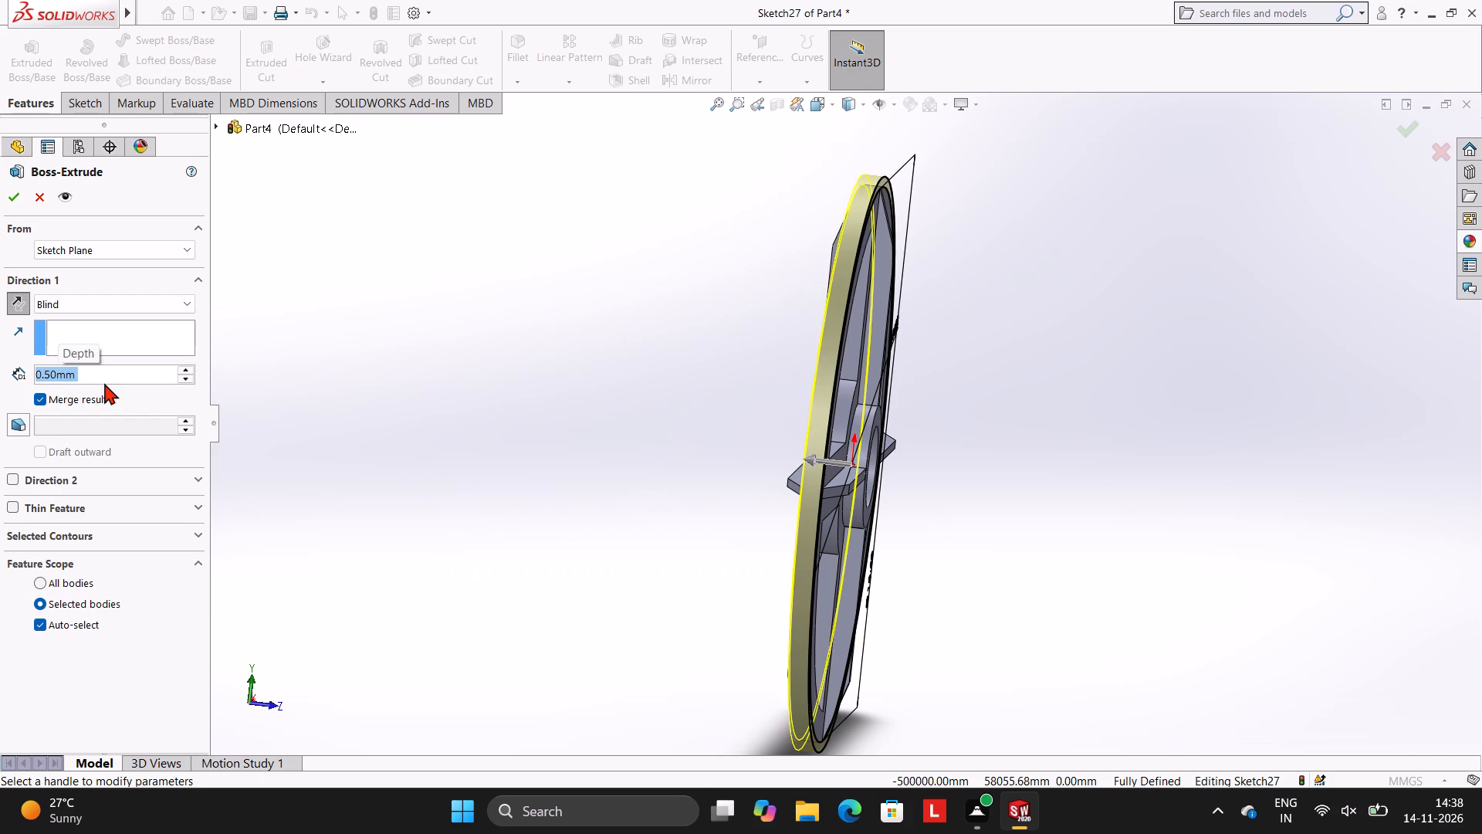
{"action": "middle_click_drag", "start_coordinate": [583, 353], "coordinate": [600, 331]}
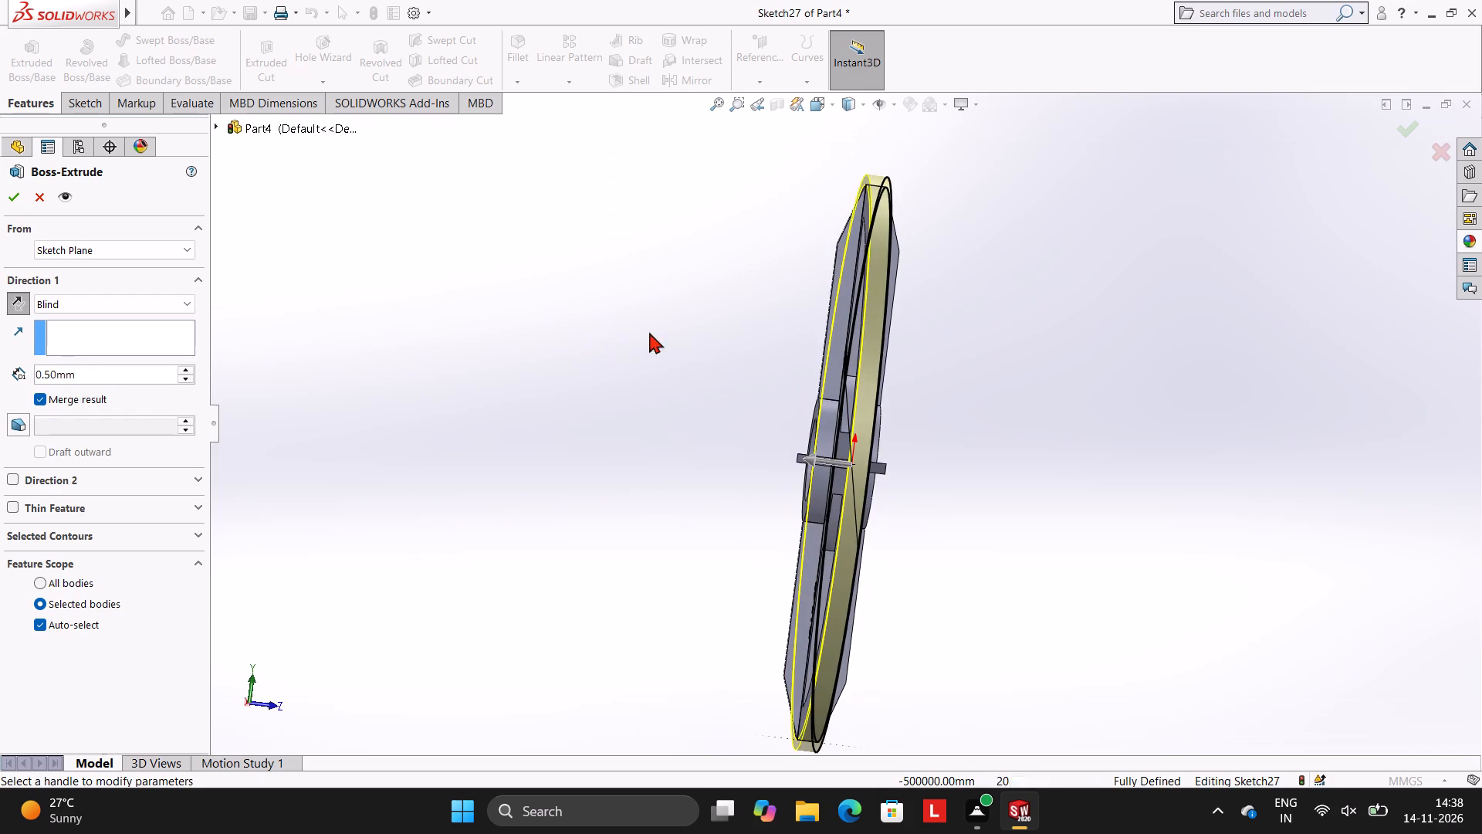
{"action": "left_click", "coordinate": [8, 195]}
{"action": "left_click", "coordinate": [482, 273]}
Examine the wheel's enlarged rim, ribs and hub from several angles.
{"action": "middle_click_drag", "start_coordinate": [590, 292], "coordinate": [502, 256]}
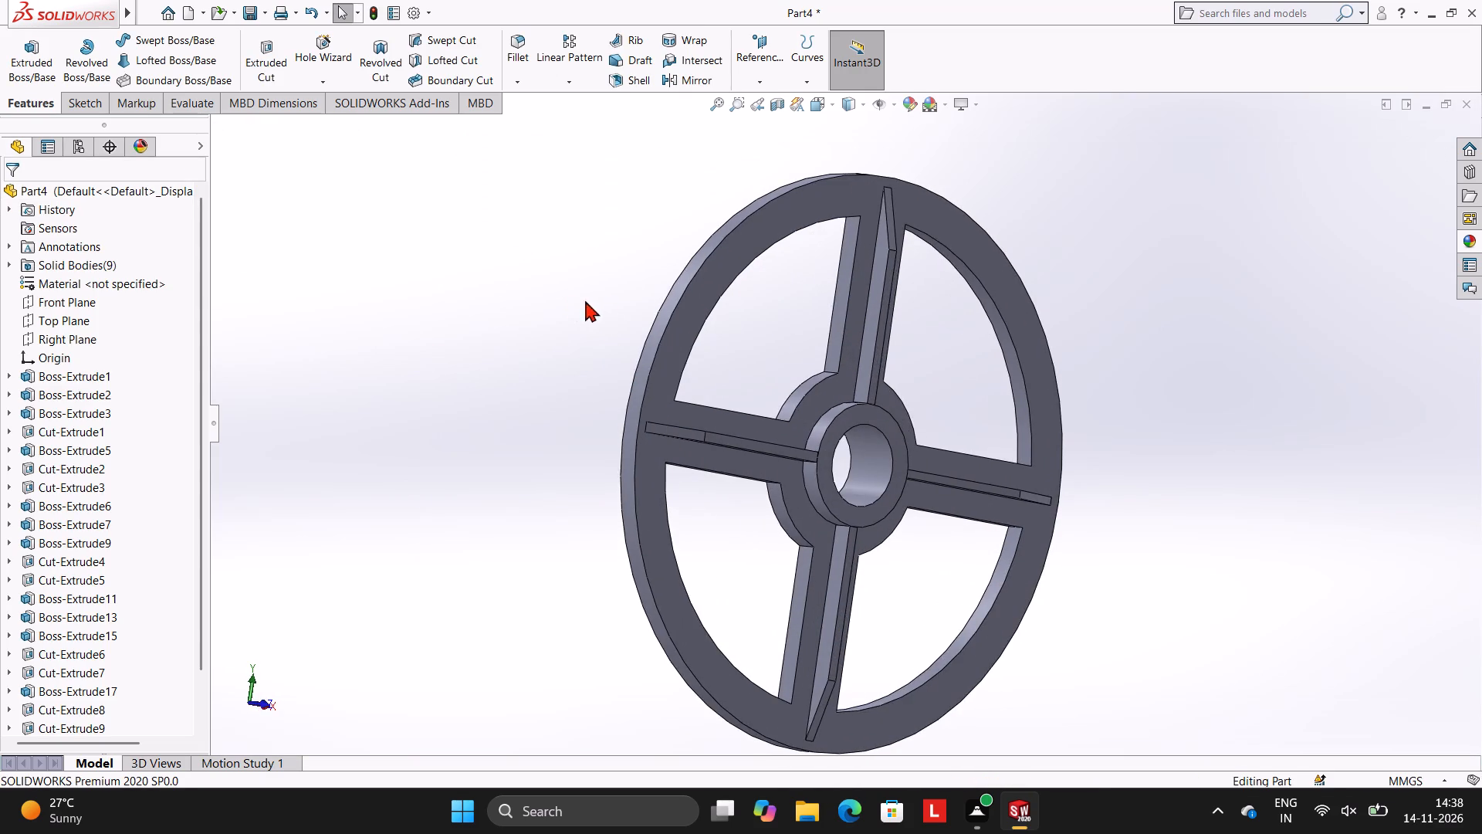
{"action": "middle_click_drag", "start_coordinate": [582, 302], "coordinate": [522, 297]}
{"action": "middle_click_drag", "start_coordinate": [568, 307], "coordinate": [700, 351]}
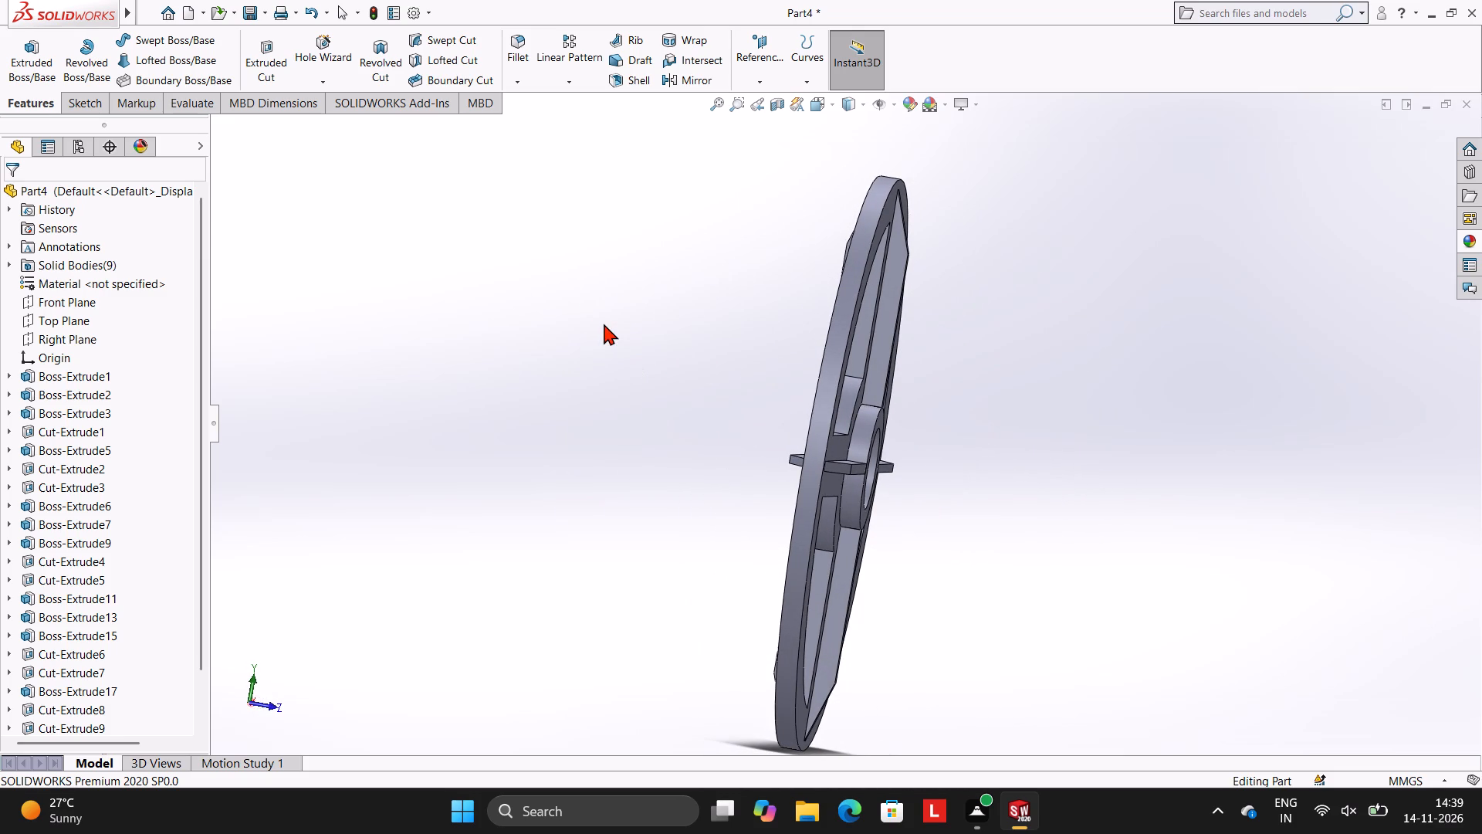
{"action": "middle_click_drag", "start_coordinate": [718, 306], "coordinate": [742, 300]}
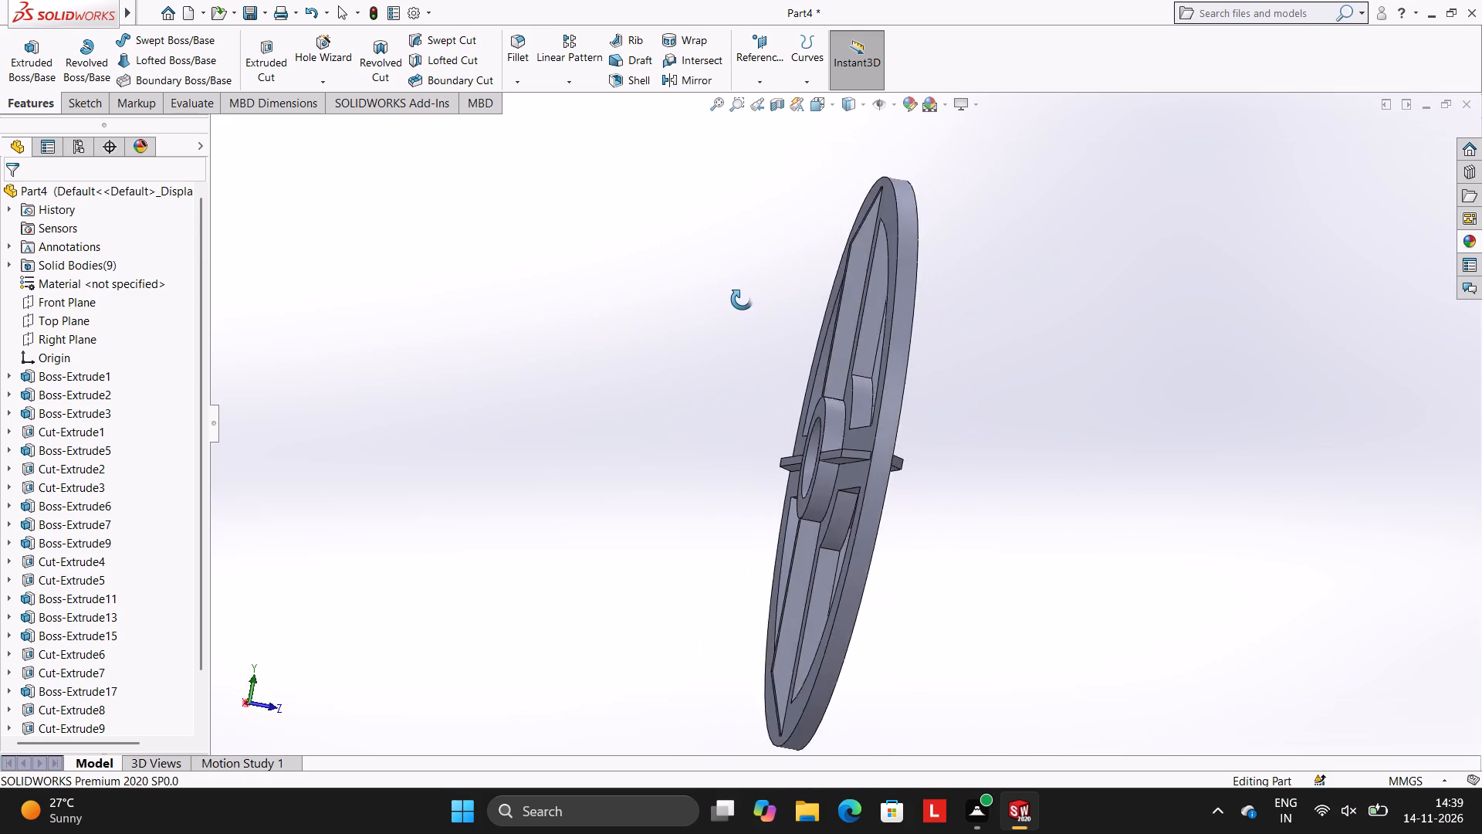
{"action": "middle_click_drag", "start_coordinate": [742, 300], "coordinate": [693, 287]}
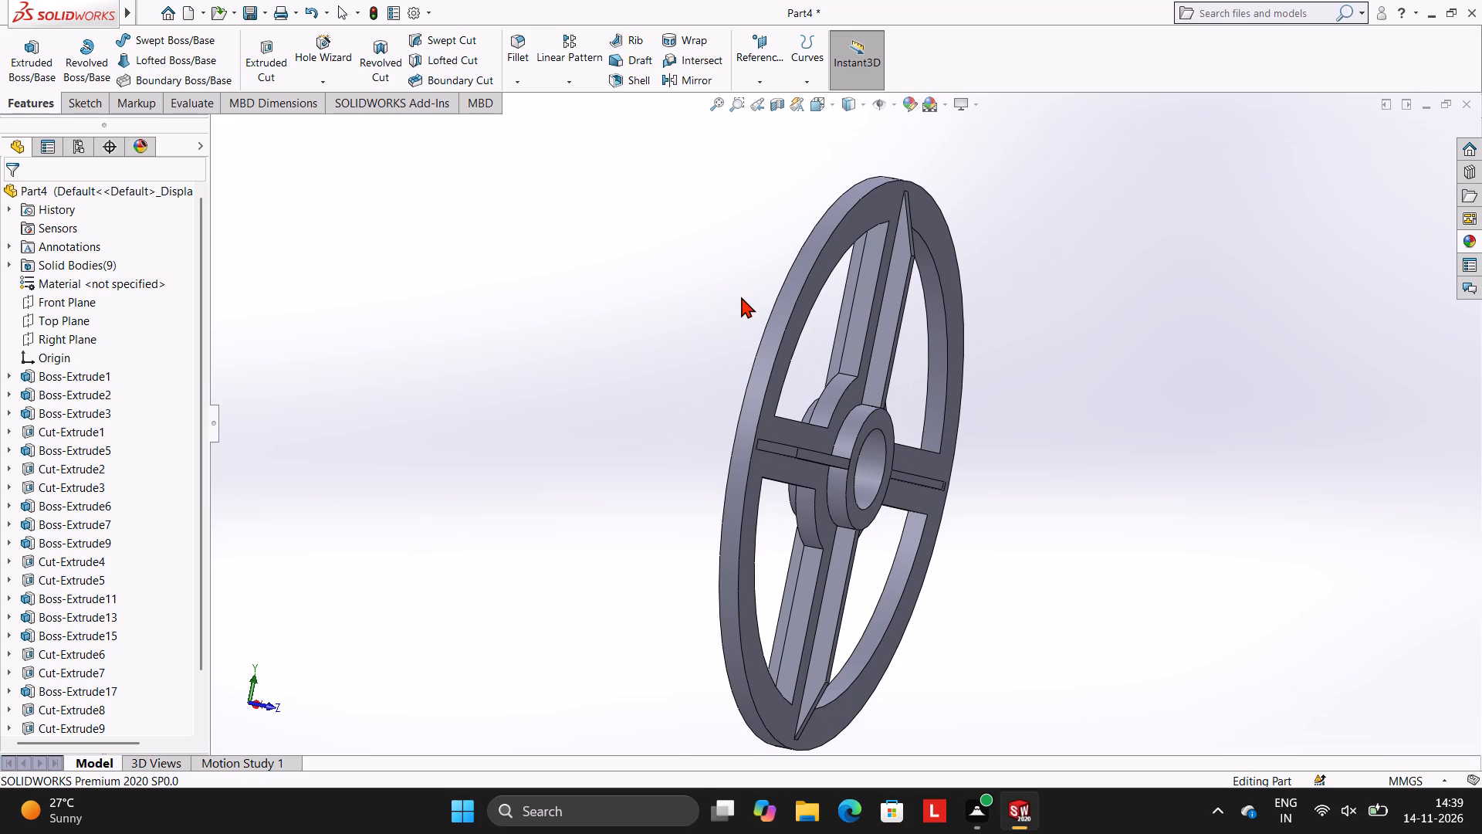
{"action": "middle_click_drag", "start_coordinate": [736, 271], "coordinate": [715, 279]}
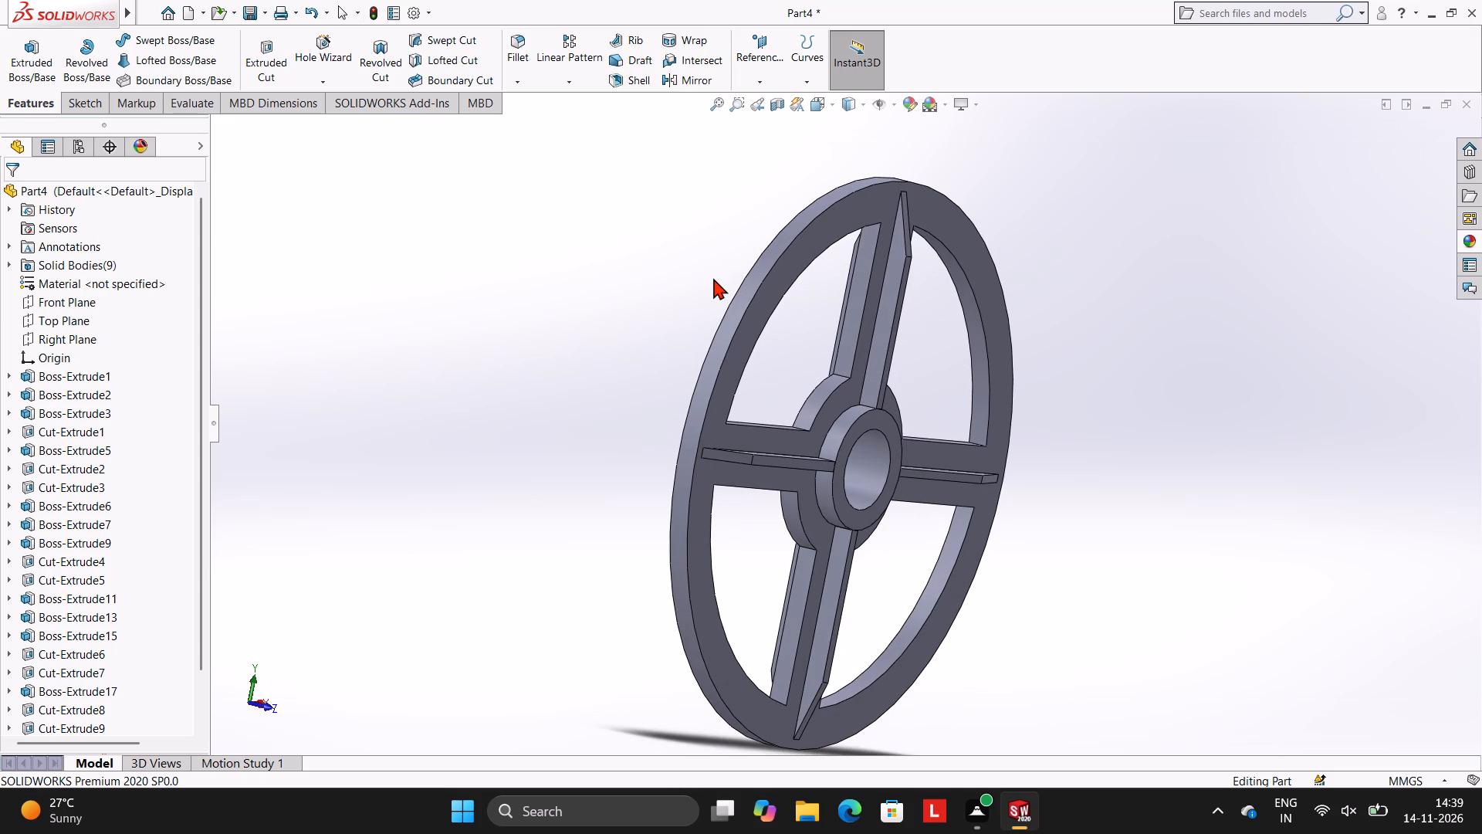
{"action": "middle_click_drag", "start_coordinate": [670, 248], "coordinate": [572, 233]}
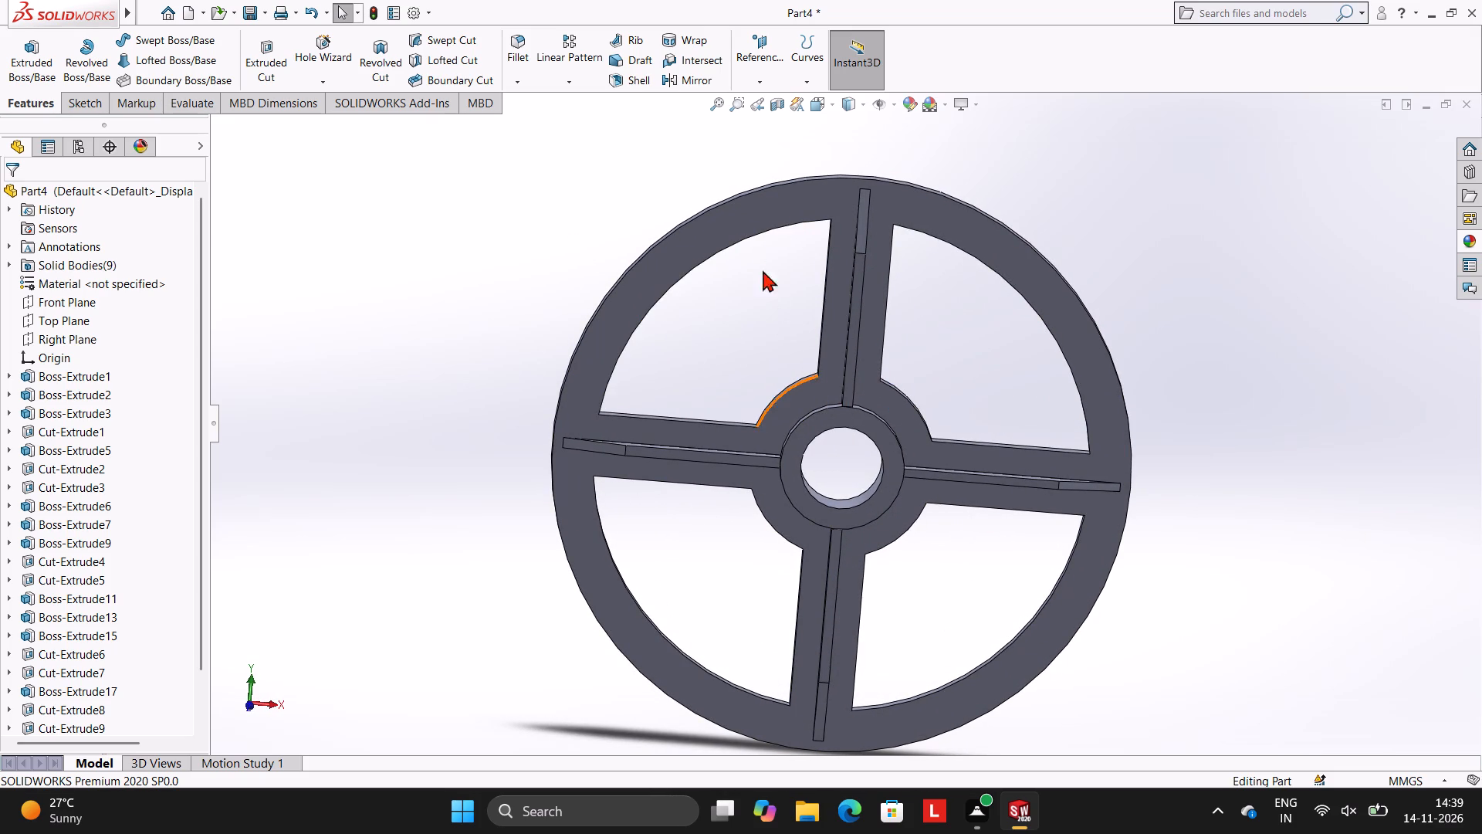
{"action": "left_click", "coordinate": [736, 212]}
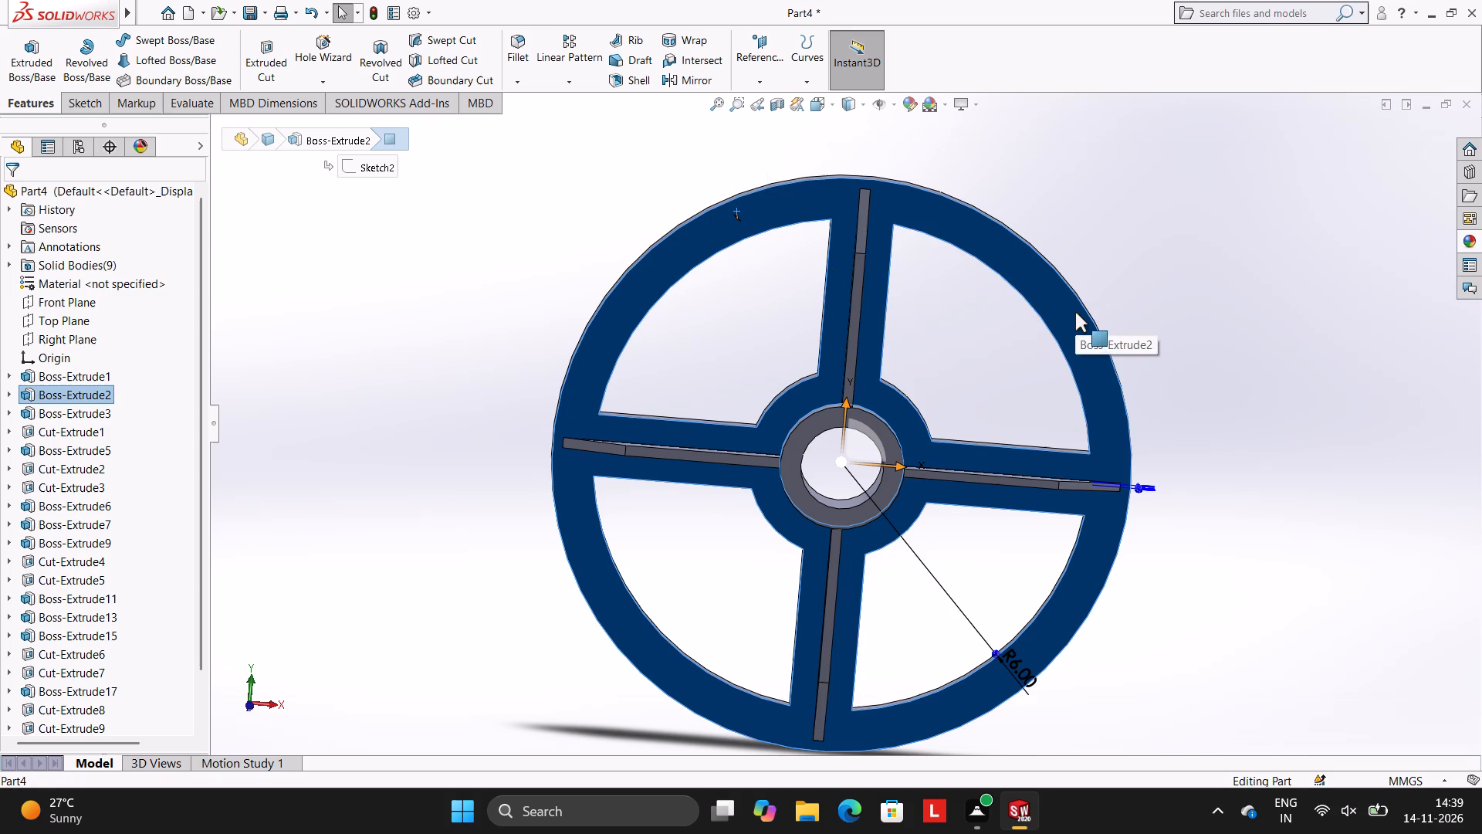
{"action": "key", "text": "Escape"}
{"action": "key", "text": "Escape"}
{"action": "left_click", "coordinate": [992, 258]}
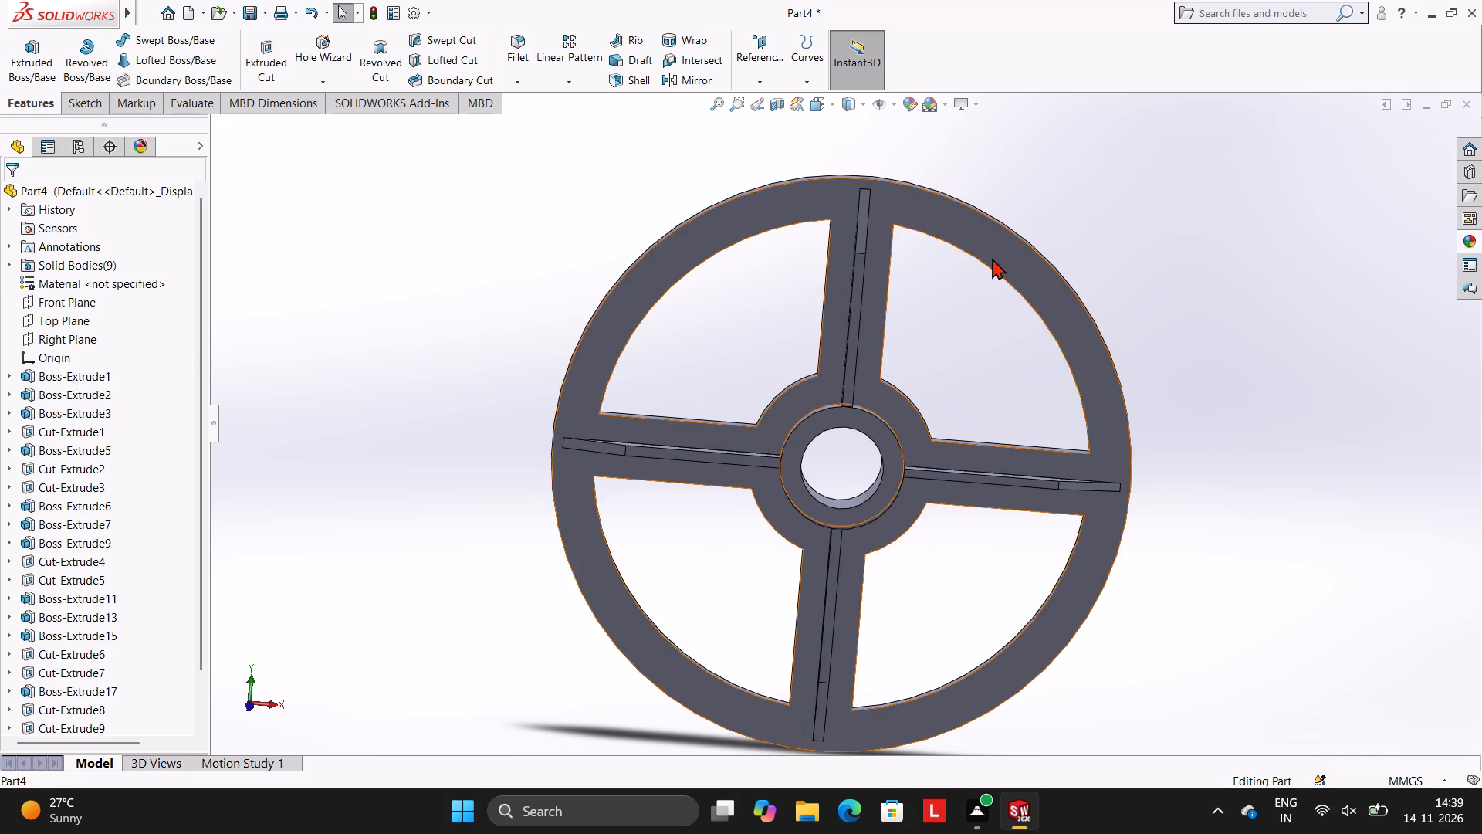
Sketch a circle centred on the origin and snapped to the rim's outer edge on the wheel's +Z face.
{"action": "left_click", "coordinate": [1057, 216]}
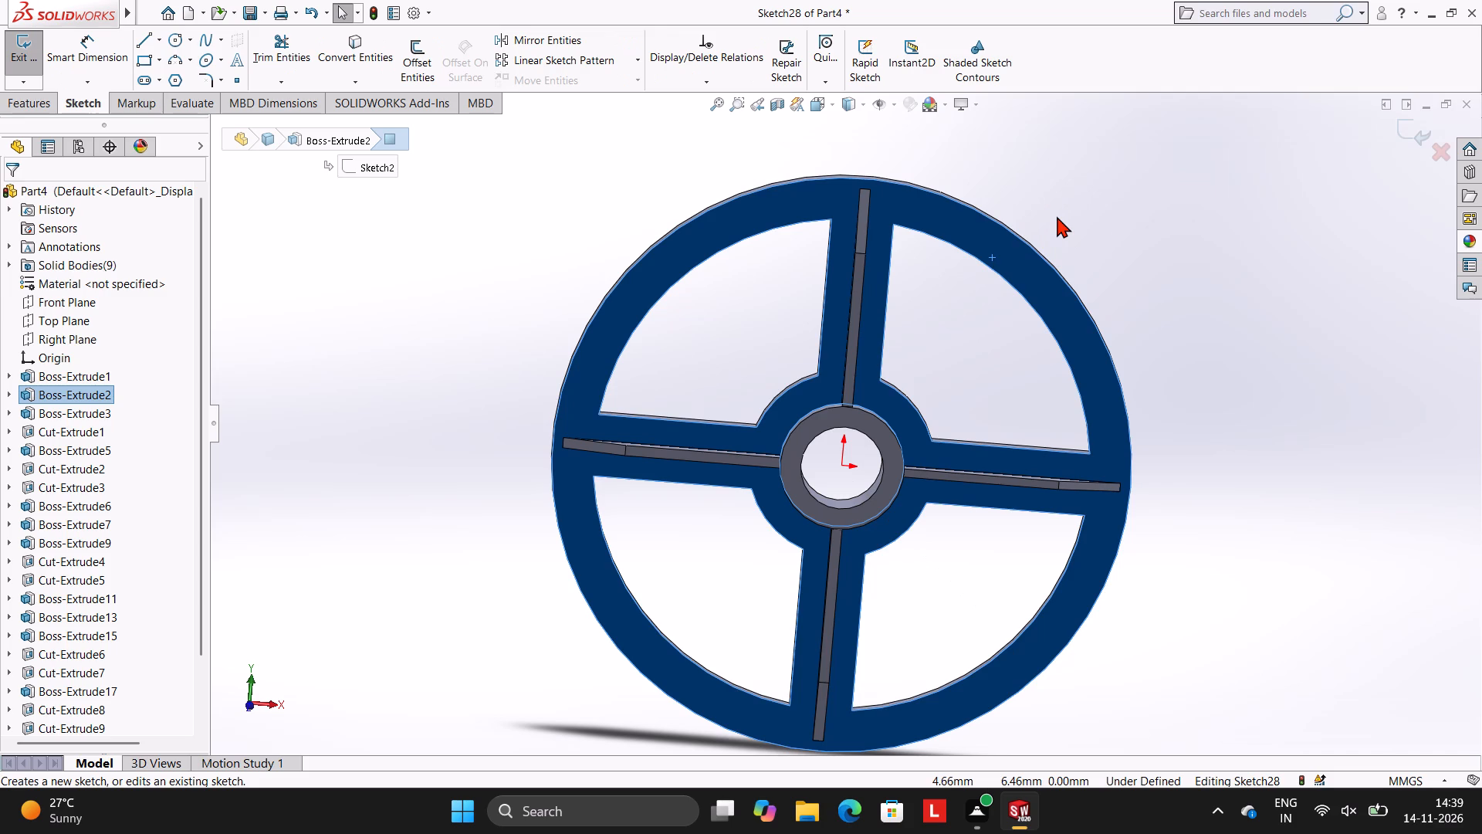
{"action": "key", "text": "ctrl+8"}
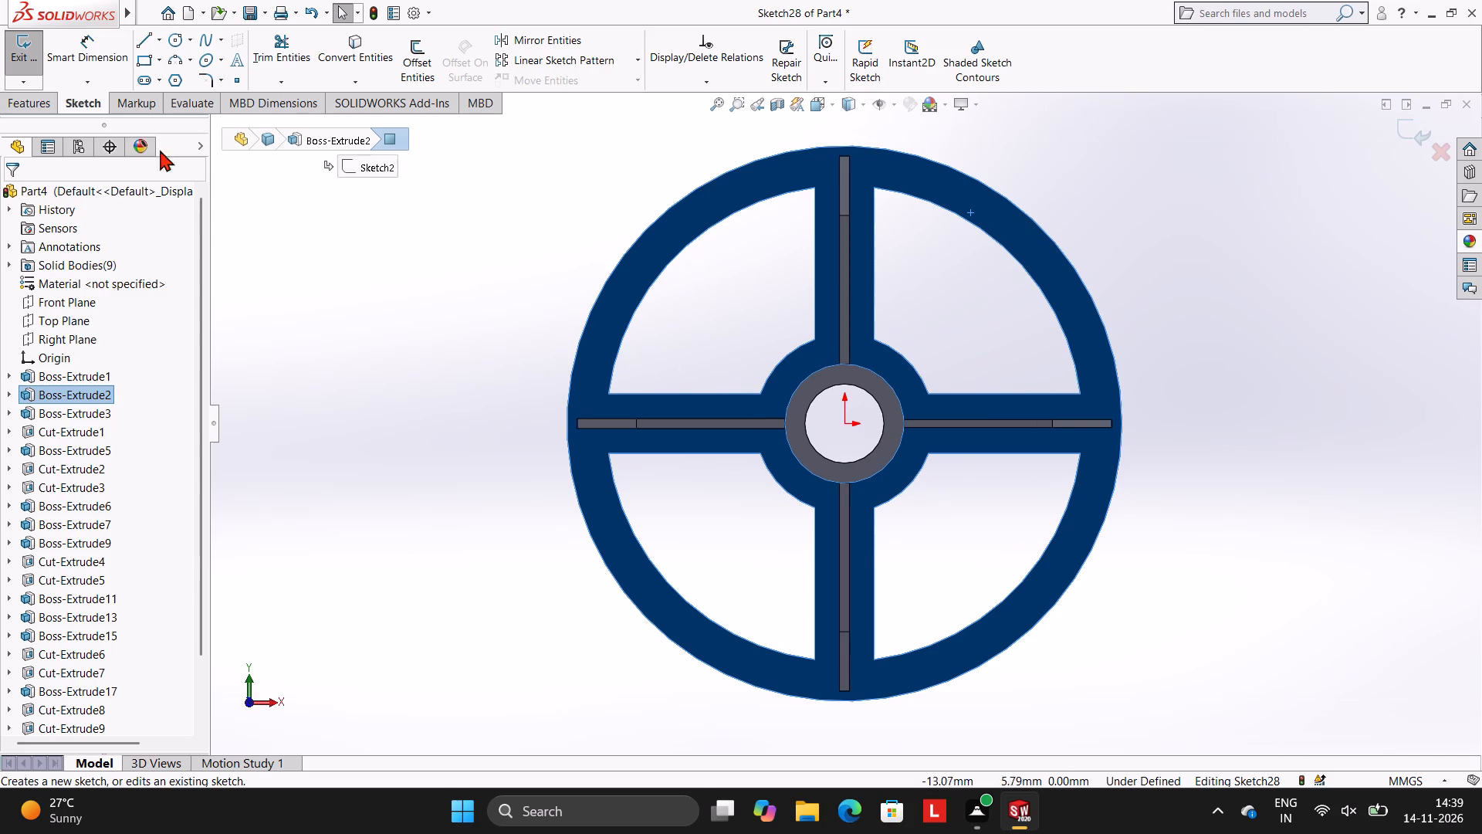
{"action": "left_click", "coordinate": [171, 35]}
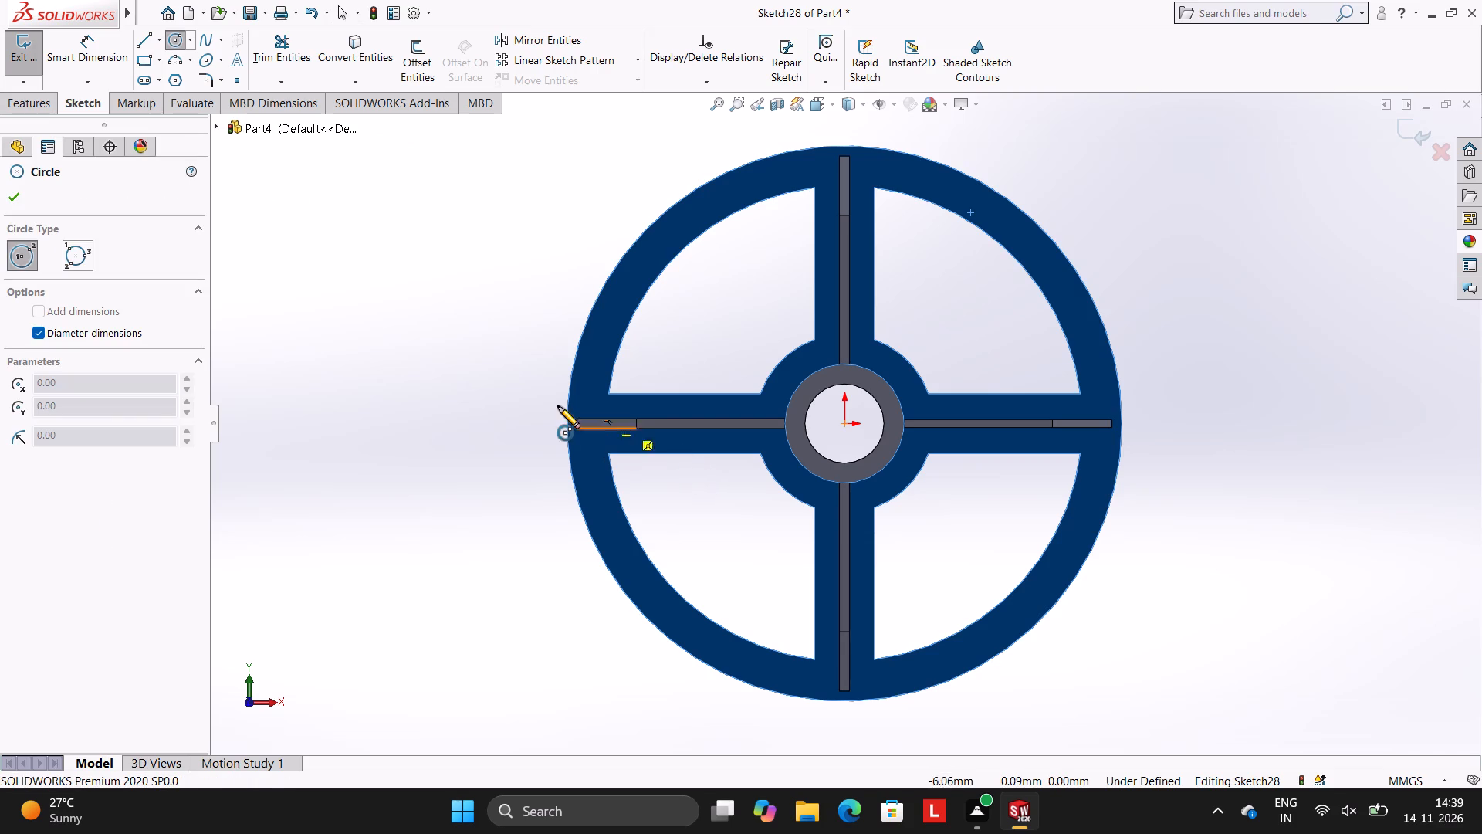
{"action": "key", "text": "Escape"}
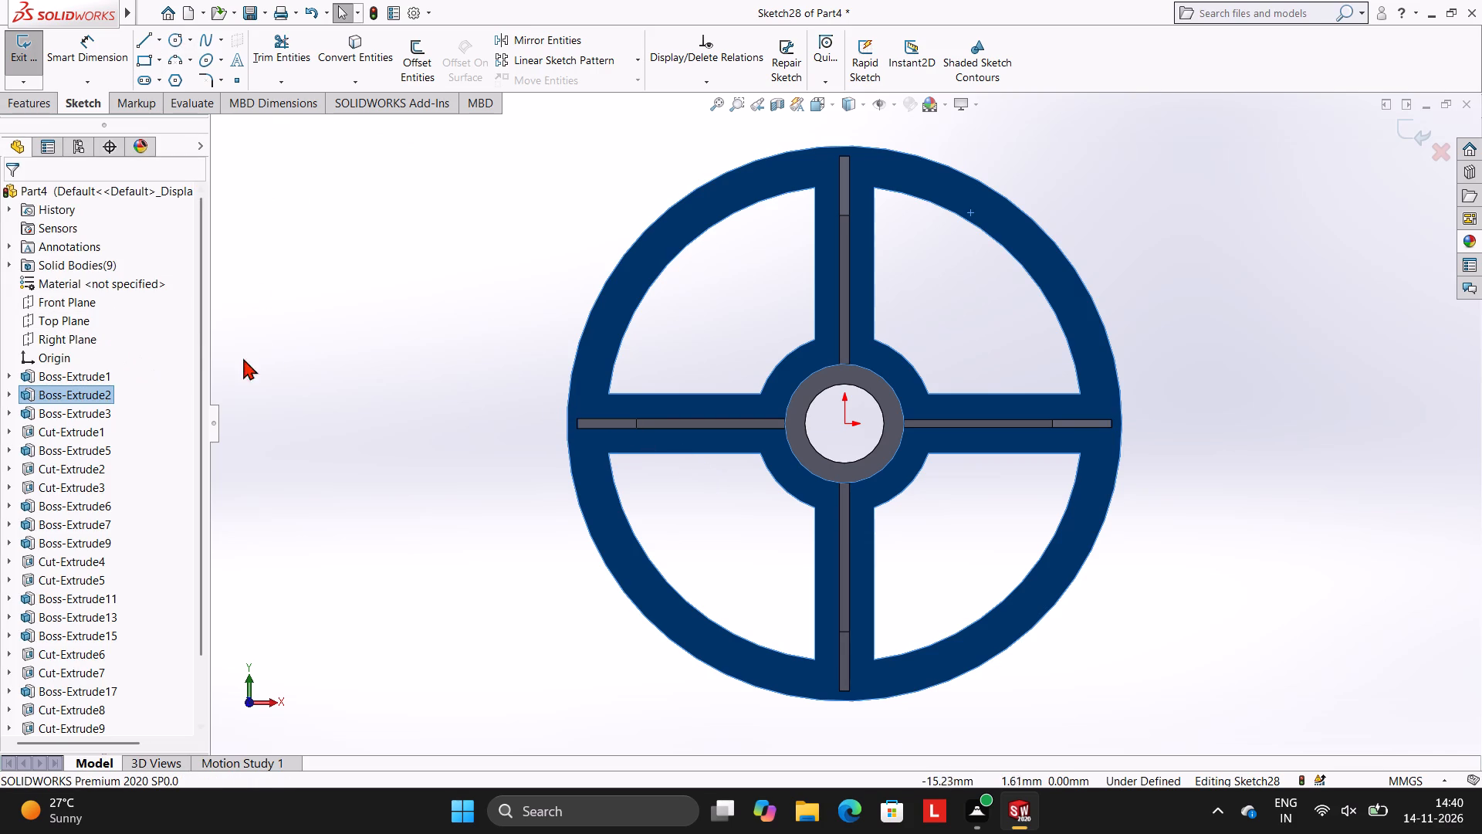
{"action": "left_click", "coordinate": [179, 36]}
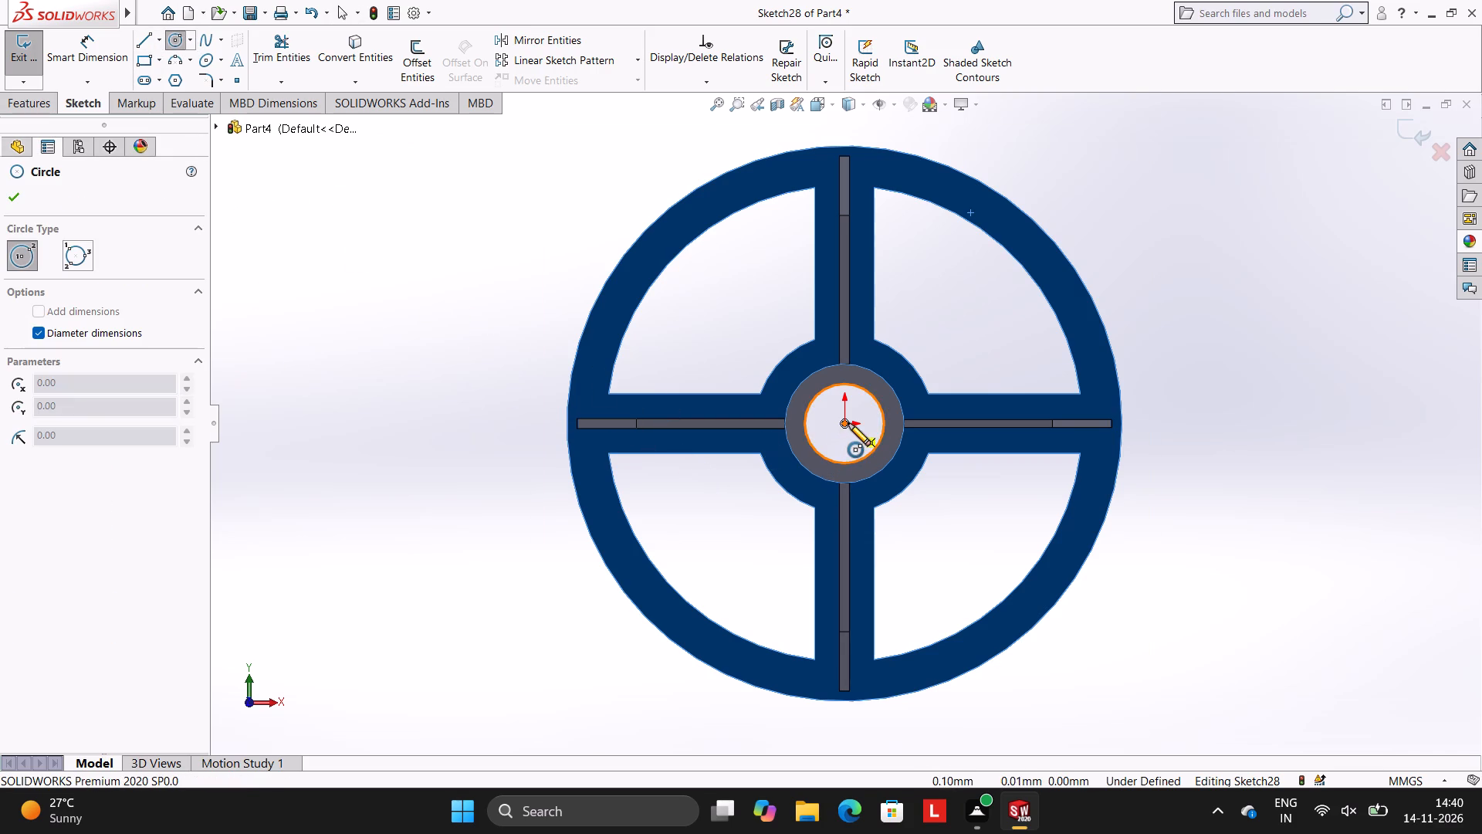
{"action": "left_click", "coordinate": [844, 422]}
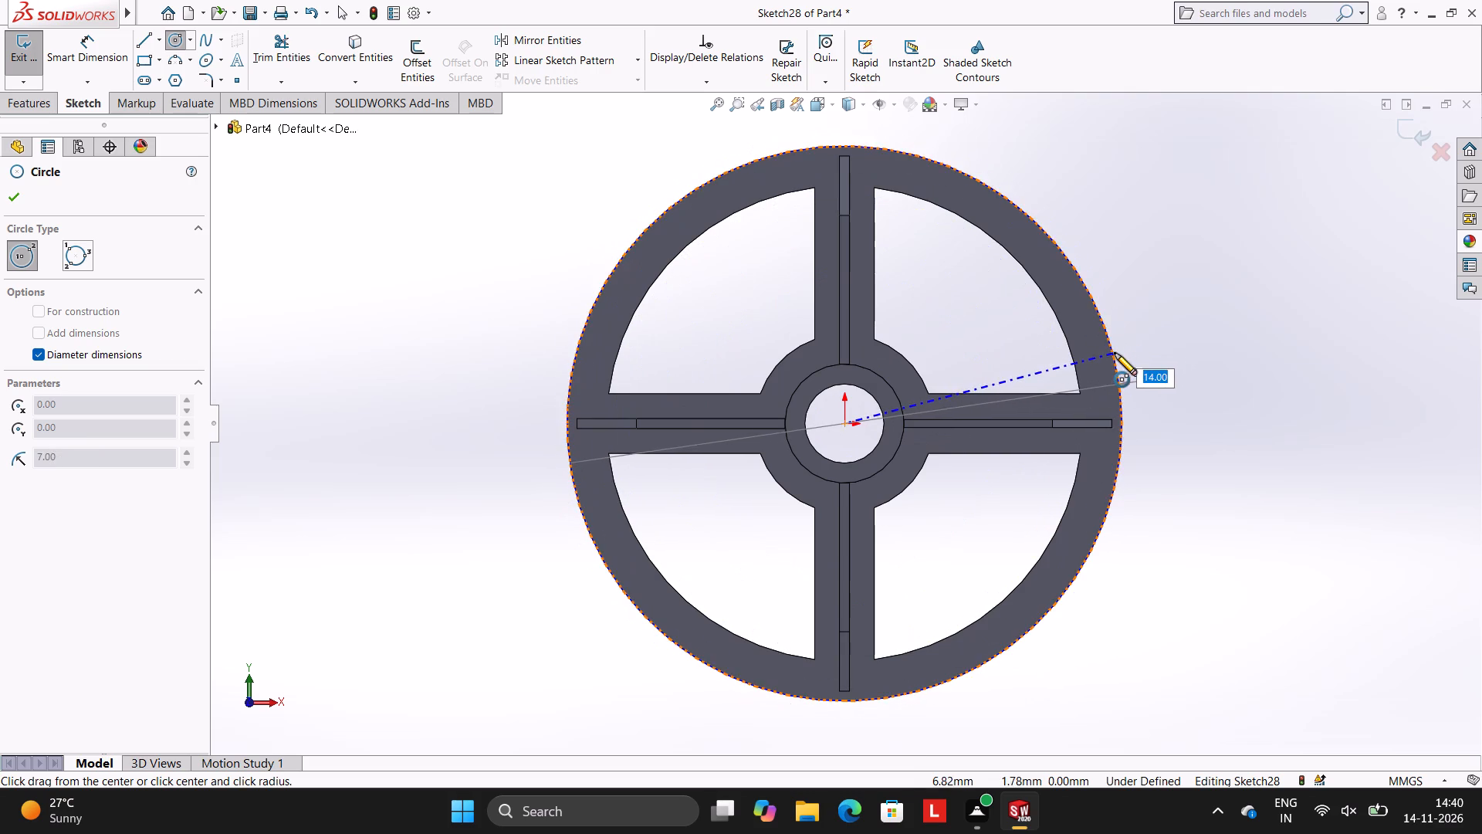
{"action": "left_click", "coordinate": [1115, 353]}
{"action": "key", "text": "Escape"}
{"action": "key", "text": "Escape"}
{"action": "key", "text": "Escape"}
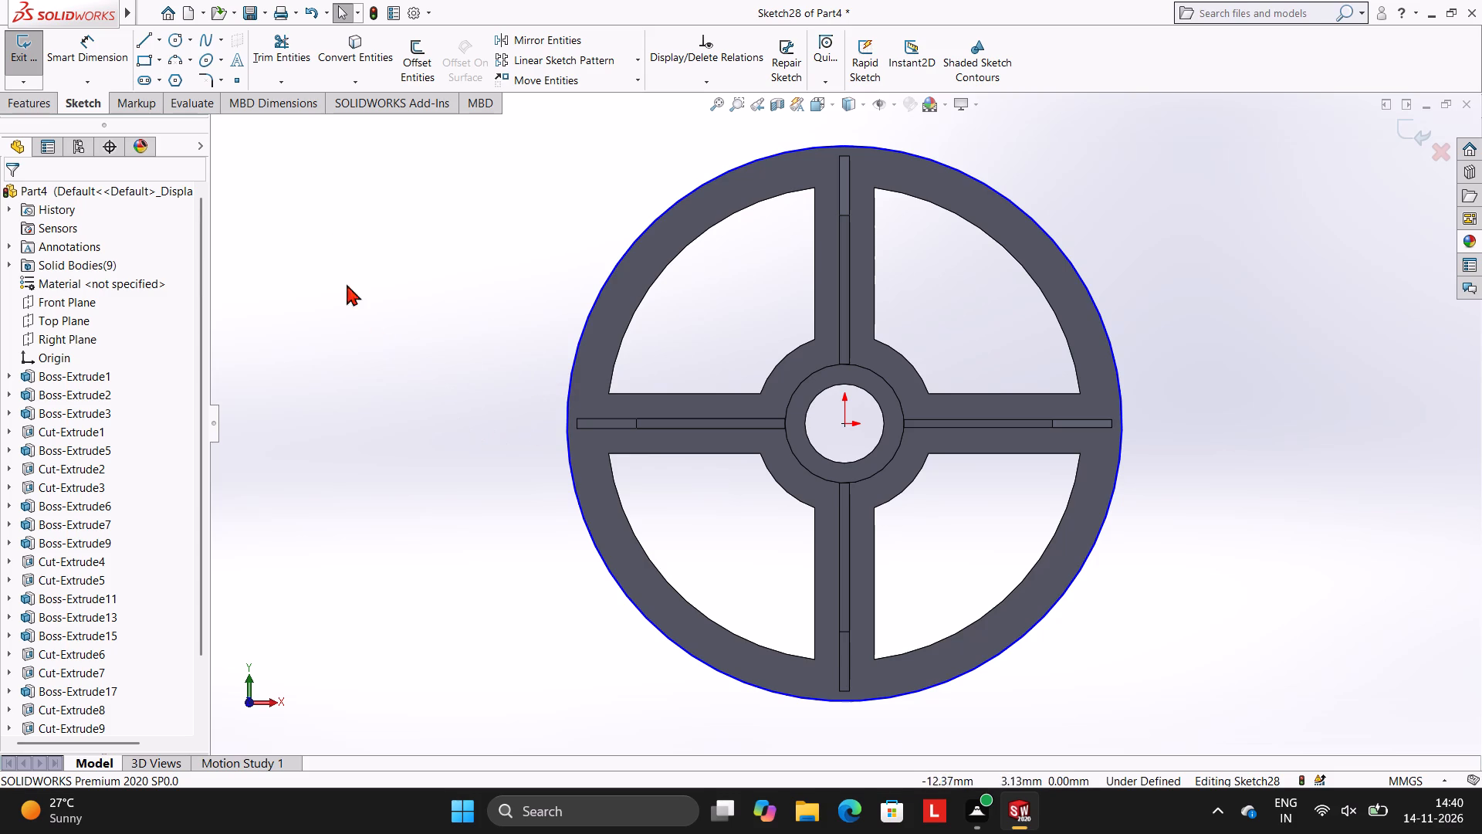
Dimension the outer circle's diameter at 14 mm.
{"action": "left_click_drag", "start_coordinate": [110, 47], "coordinate": [124, 49]}
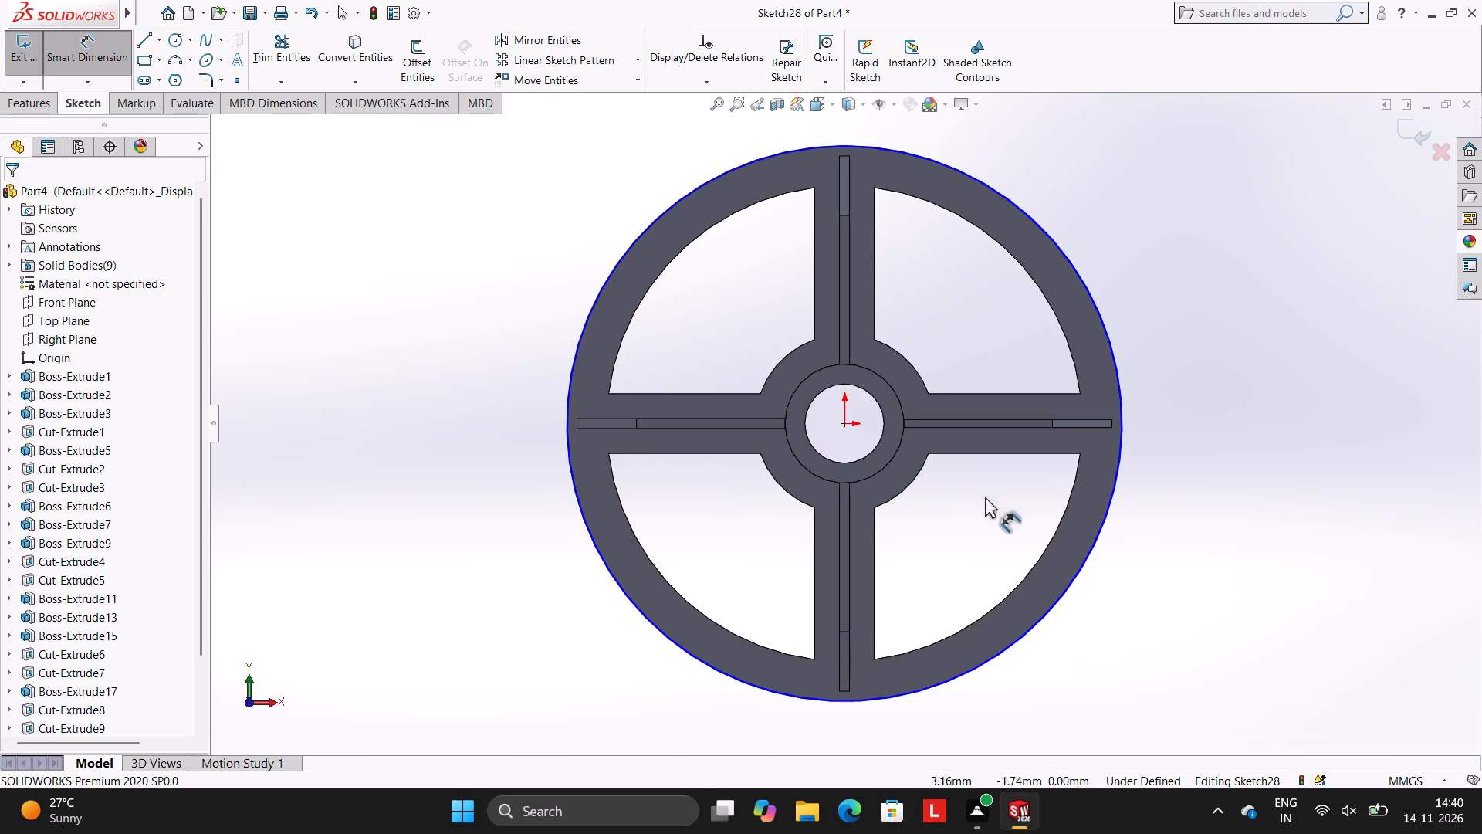
{"action": "left_click", "coordinate": [1109, 498]}
{"action": "left_click", "coordinate": [1130, 591]}
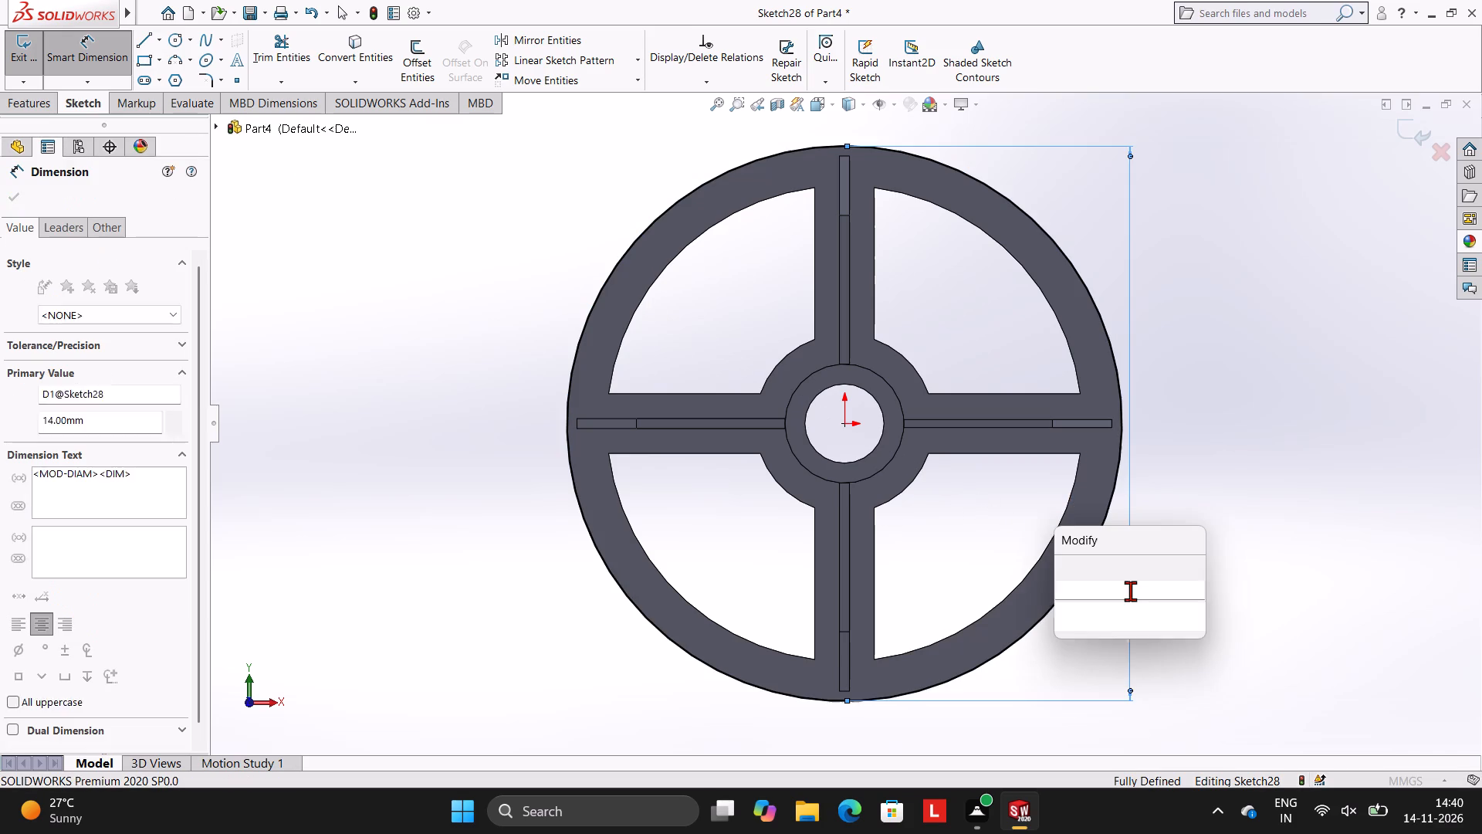
{"action": "left_click", "coordinate": [1064, 570]}
{"action": "left_click", "coordinate": [1240, 560]}
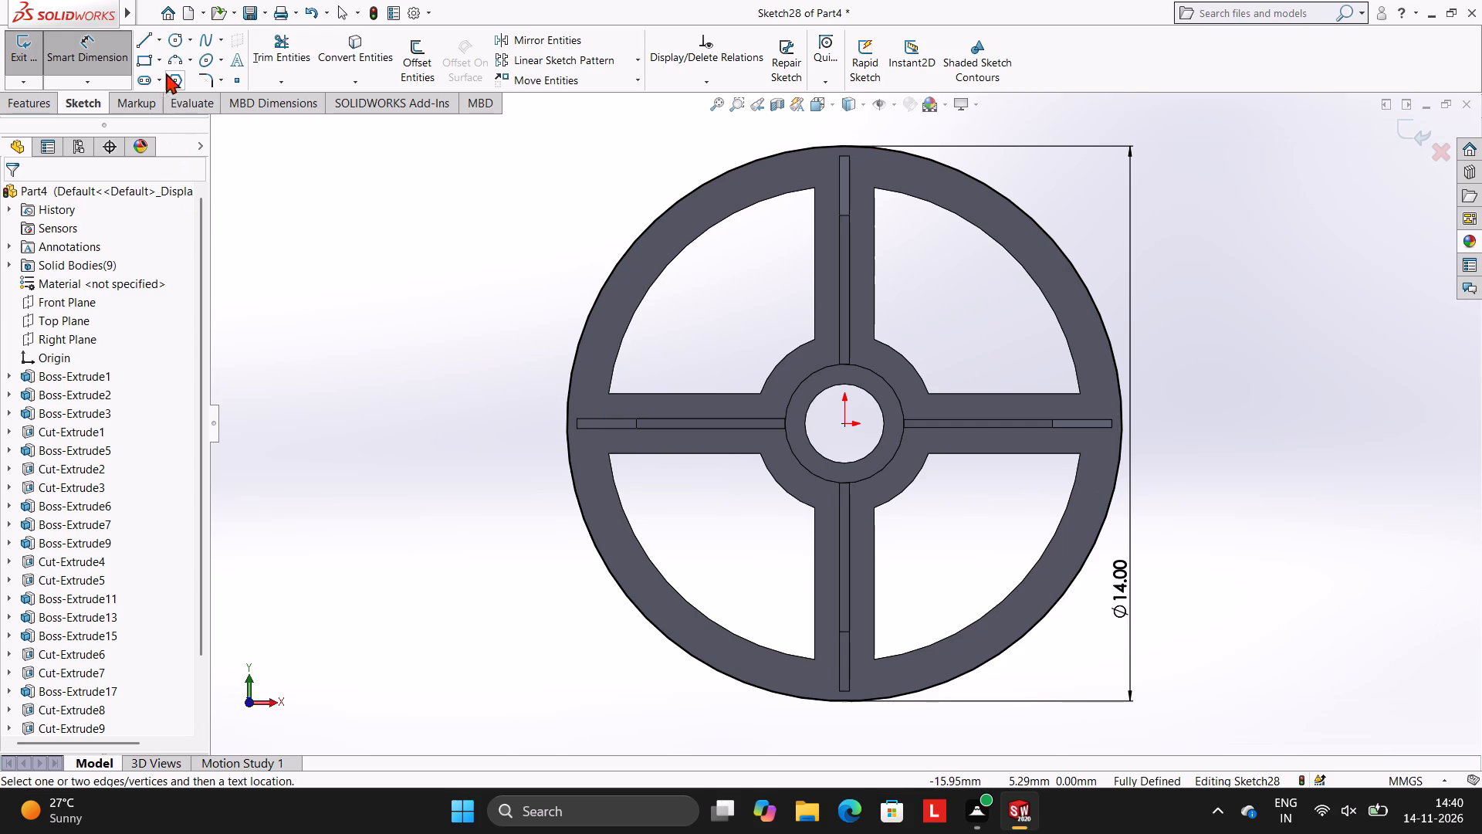
Add a concentric 13.5 mm diameter circle centred on the origin inside the outer circle.
{"action": "left_click", "coordinate": [168, 39]}
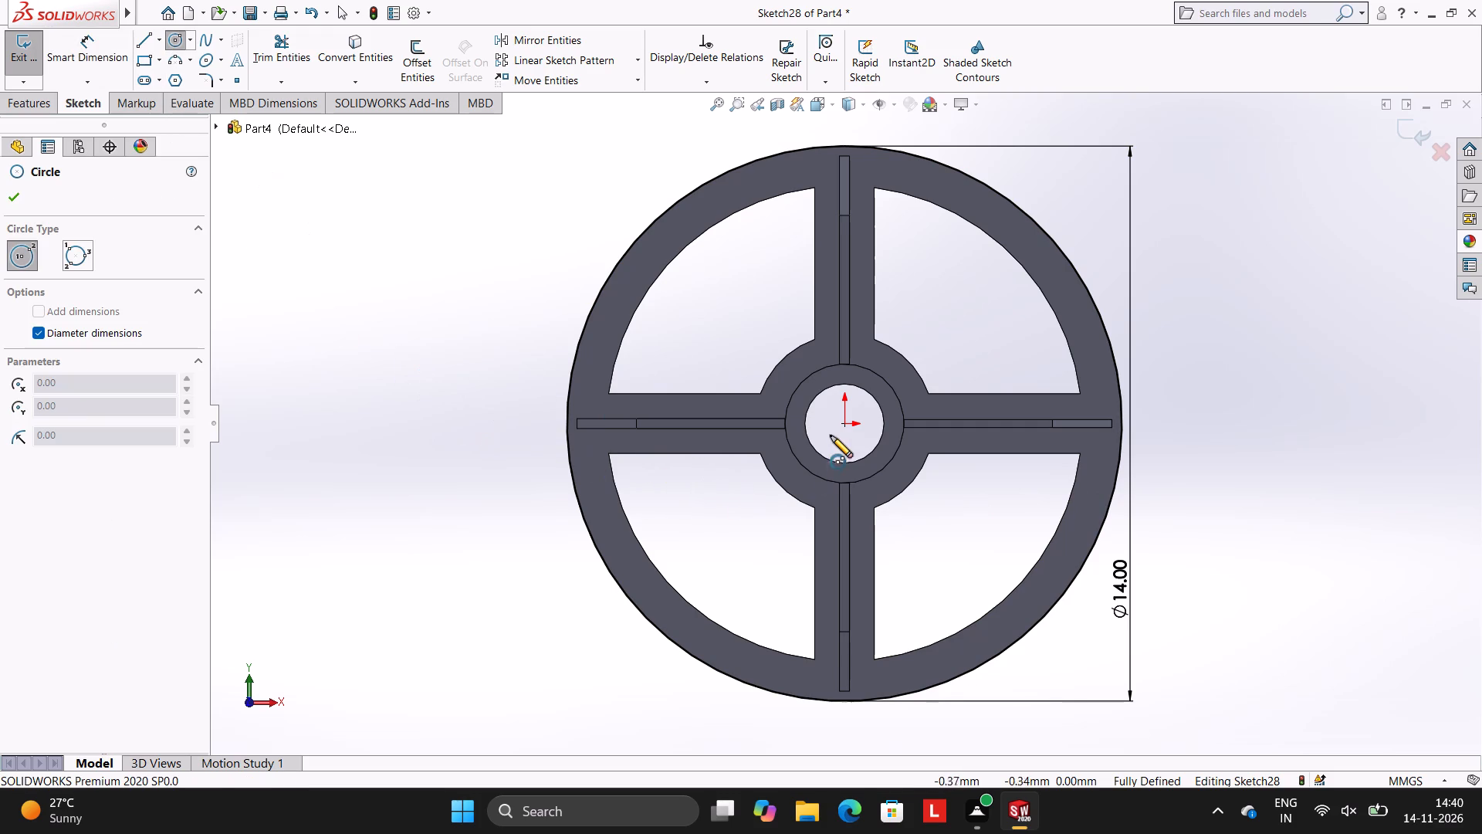
{"action": "left_click", "coordinate": [841, 422]}
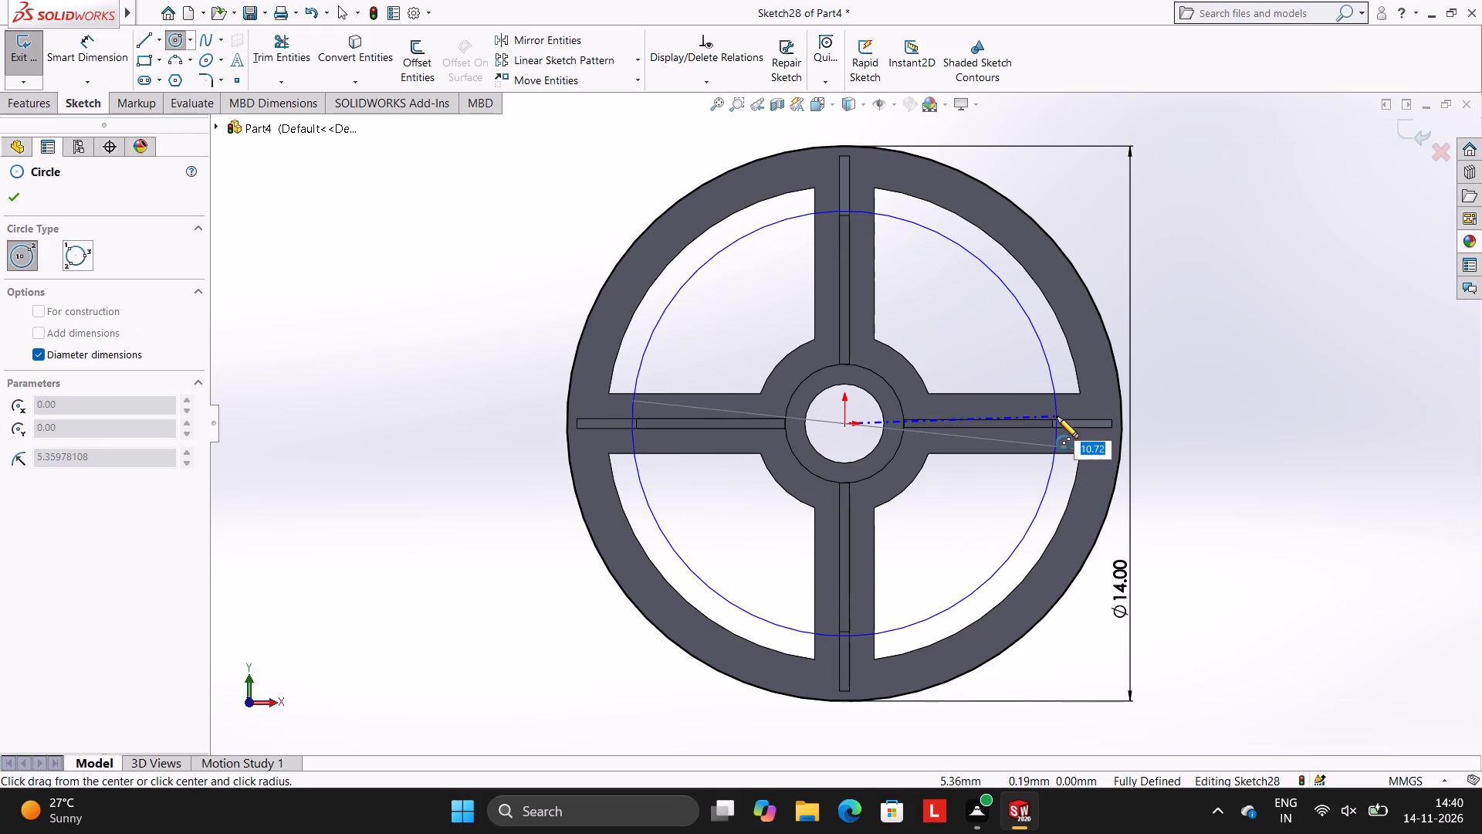
{"action": "type", "text": "13.5"}
{"action": "key", "text": "Return"}
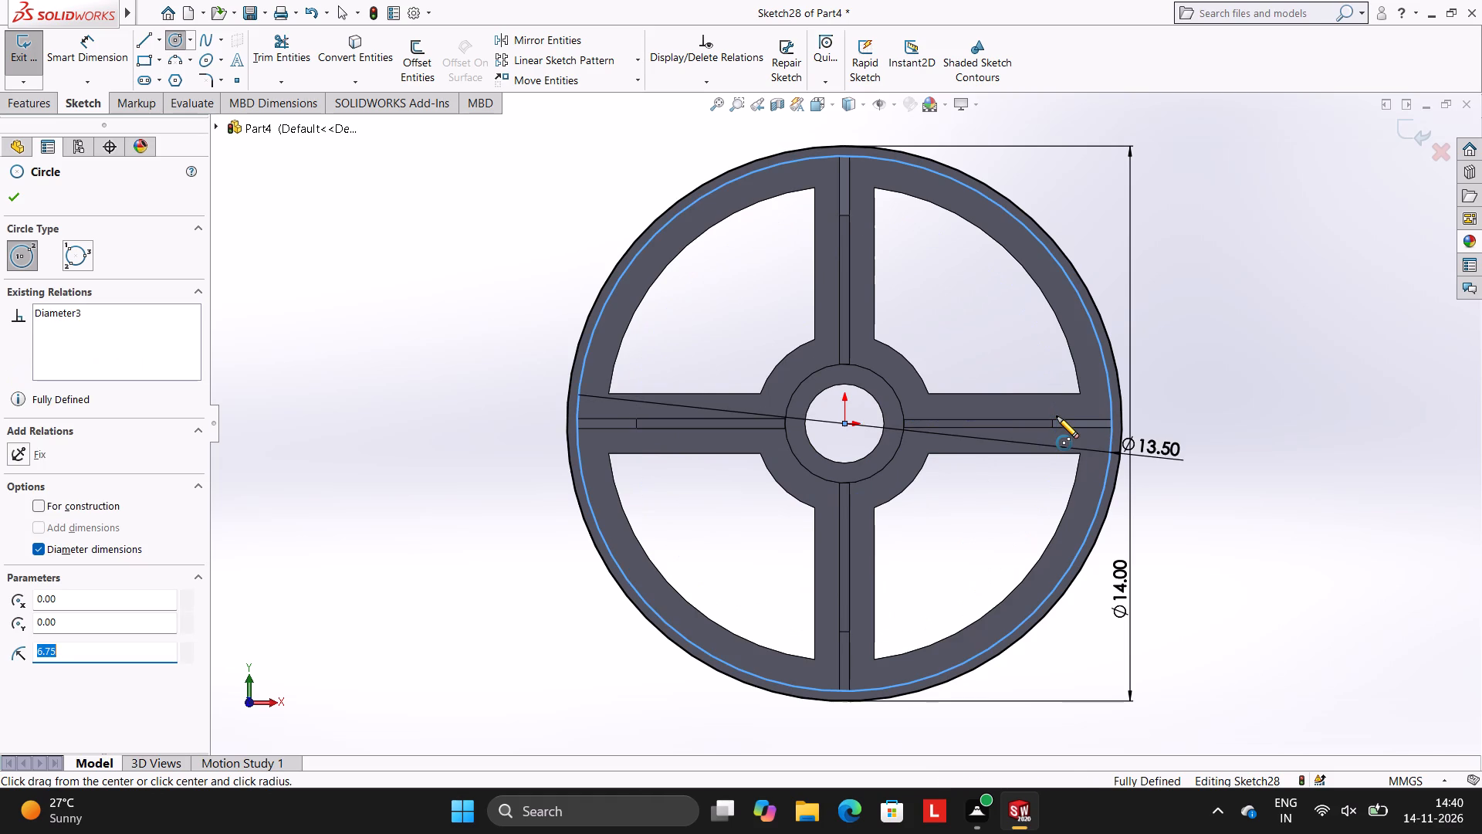
{"action": "key", "text": "Escape"}
{"action": "key", "text": "Escape"}
{"action": "key", "text": "Escape"}
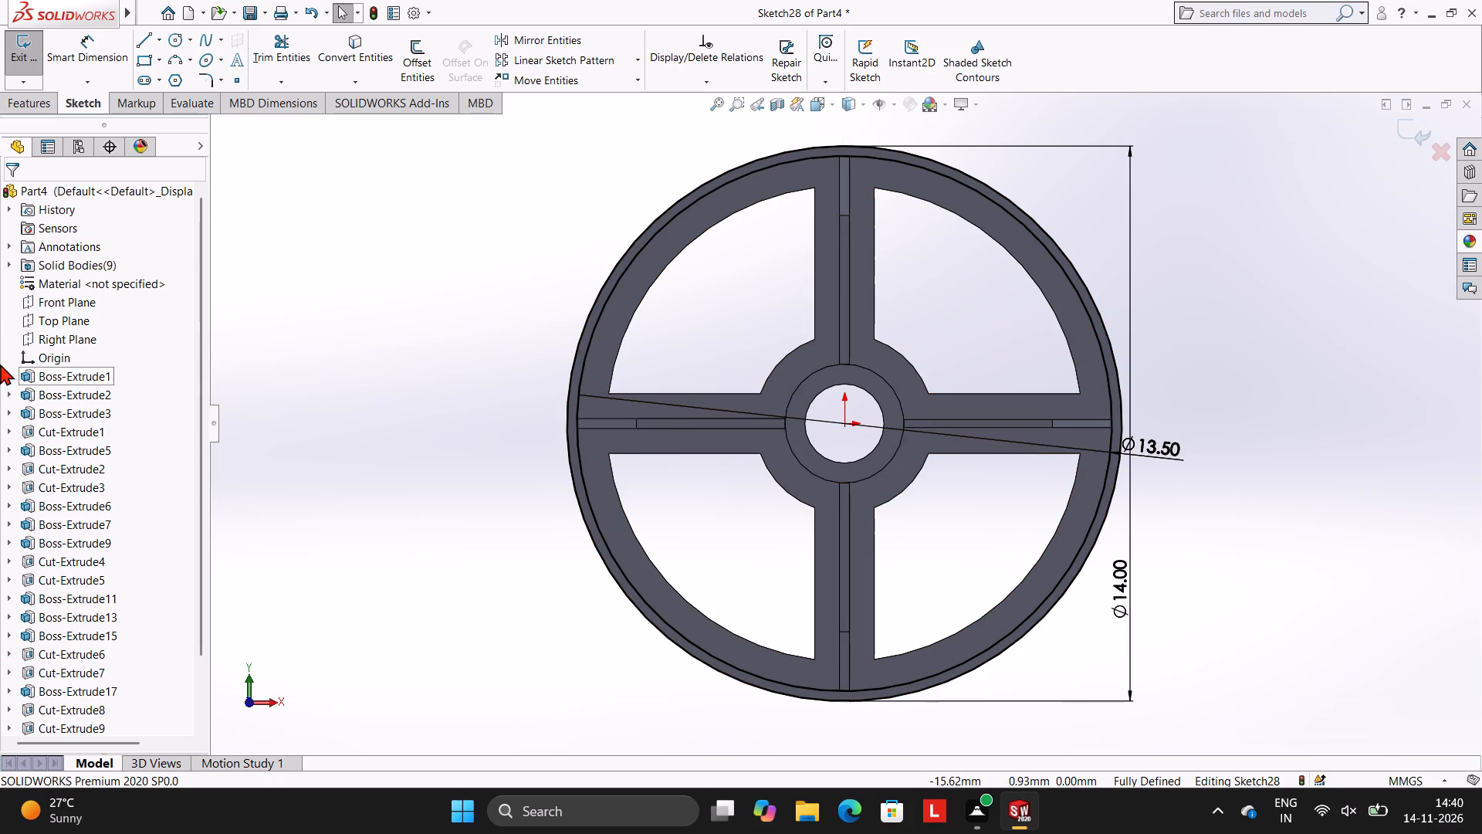
Boss-extrude the ring between the two circles to a blind depth of 0.5 mm toward +Z with merged result.
{"action": "left_click", "coordinate": [46, 101]}
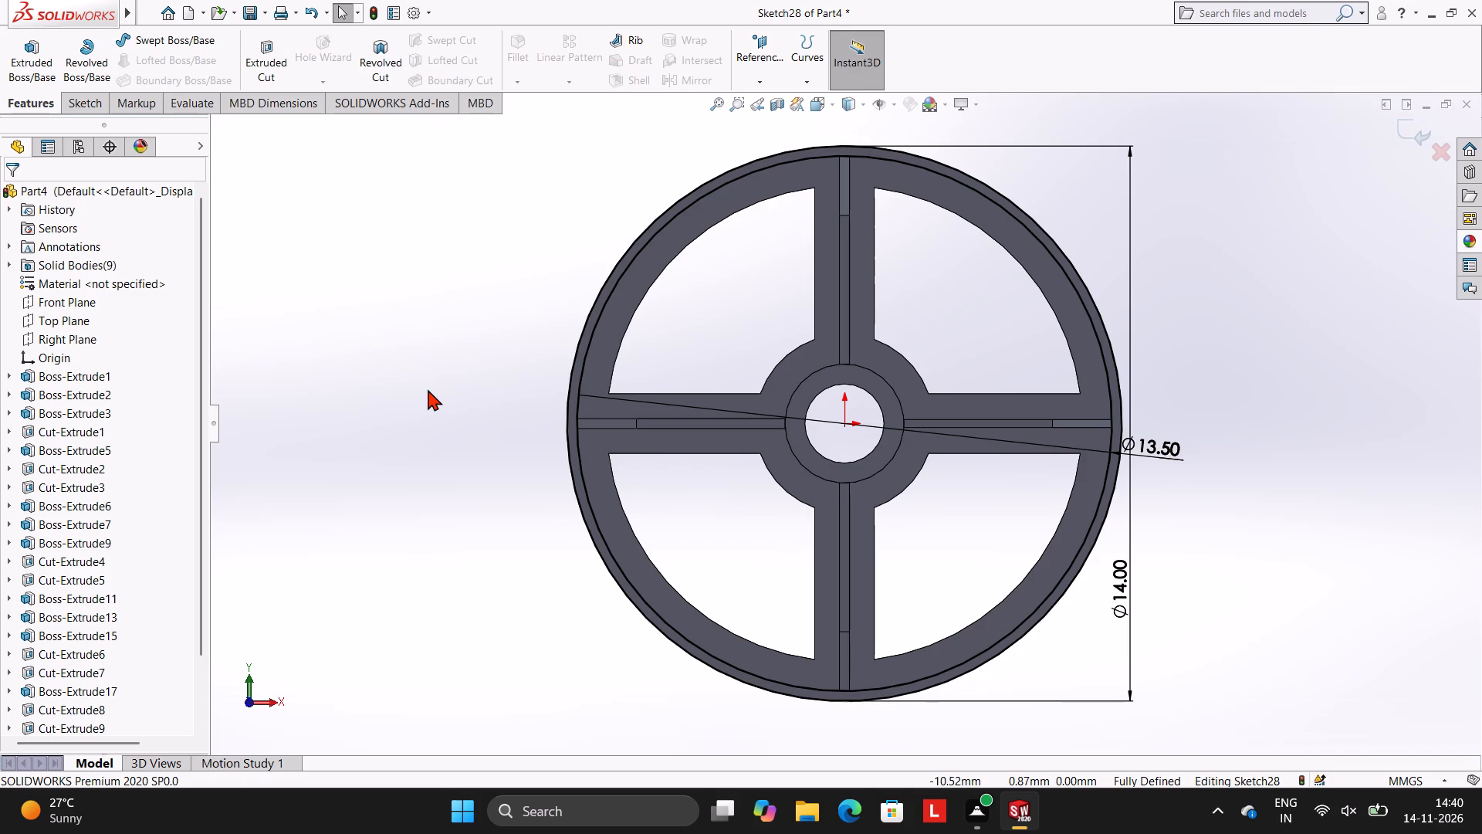
{"action": "left_click", "coordinate": [31, 83]}
{"action": "middle_click_drag", "start_coordinate": [466, 270], "coordinate": [475, 273]}
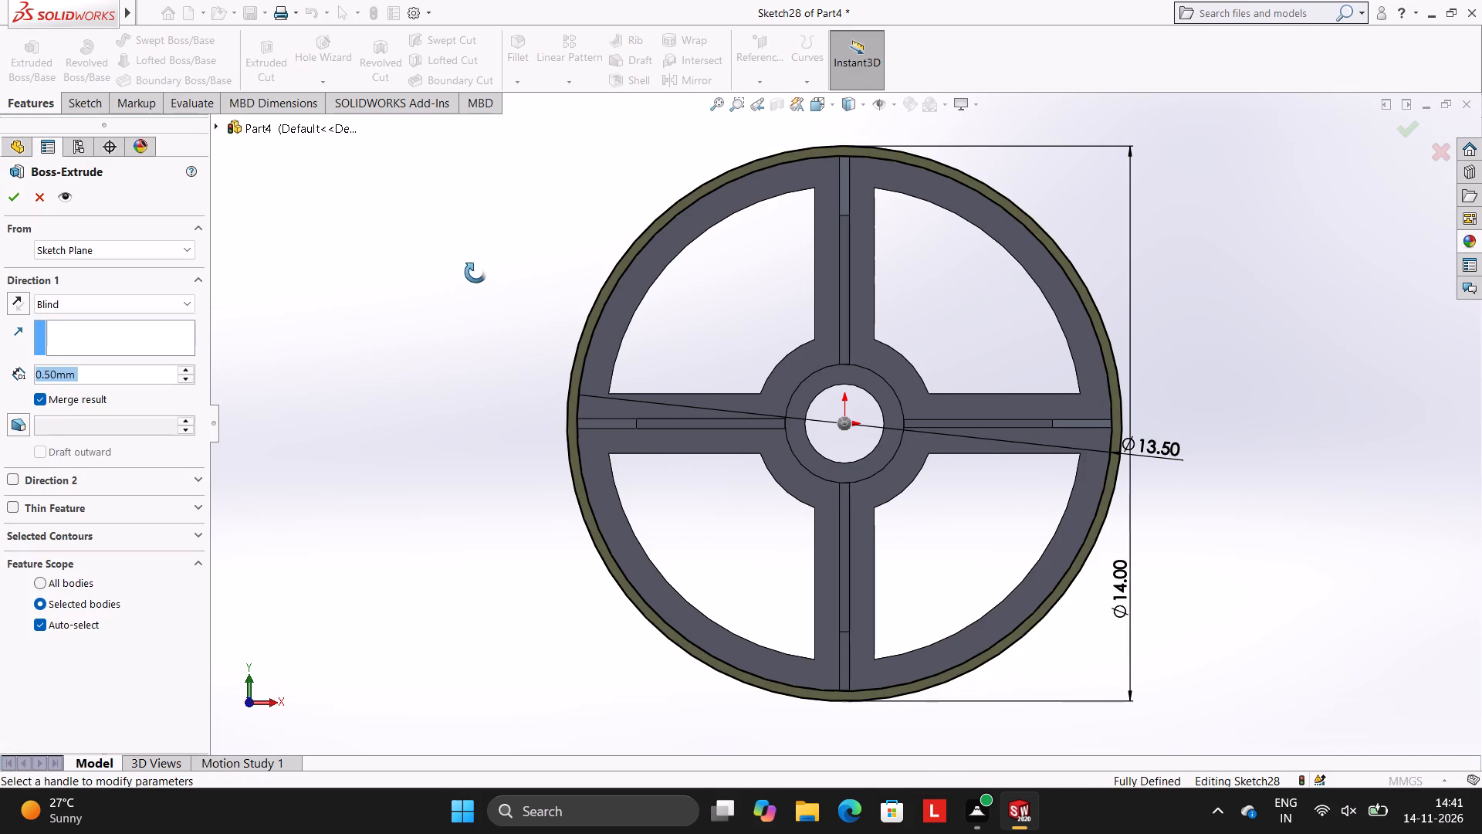
{"action": "middle_click_drag", "start_coordinate": [475, 273], "coordinate": [616, 298]}
{"action": "left_click", "coordinate": [5, 203]}
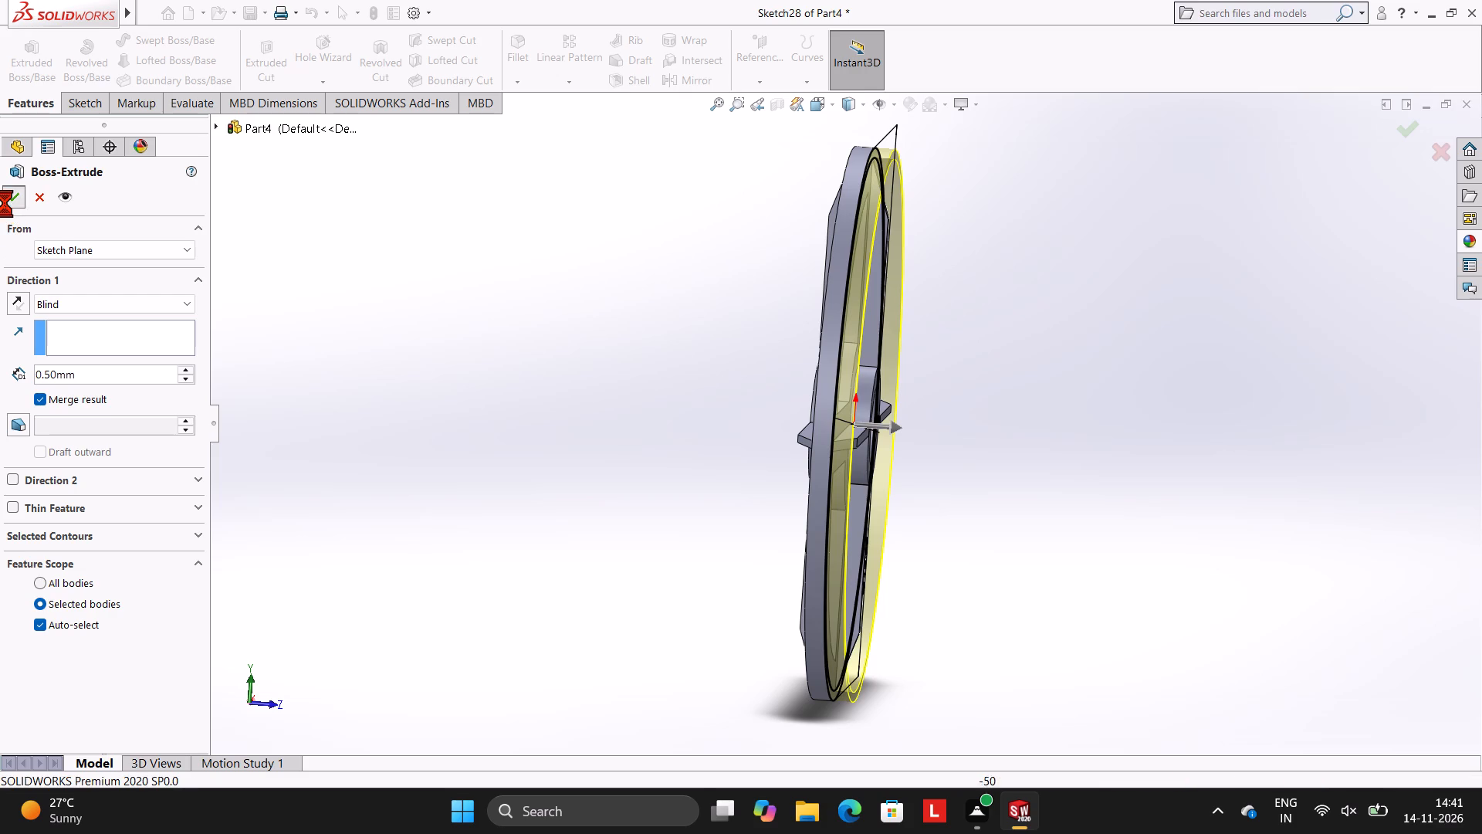
{"action": "left_click", "coordinate": [508, 270]}
On the wheel's opposite, -Z face, sketch a circle centred on the origin and snapped to the rim's outer edge.
{"action": "middle_click_drag", "start_coordinate": [1144, 410], "coordinate": [1142, 392]}
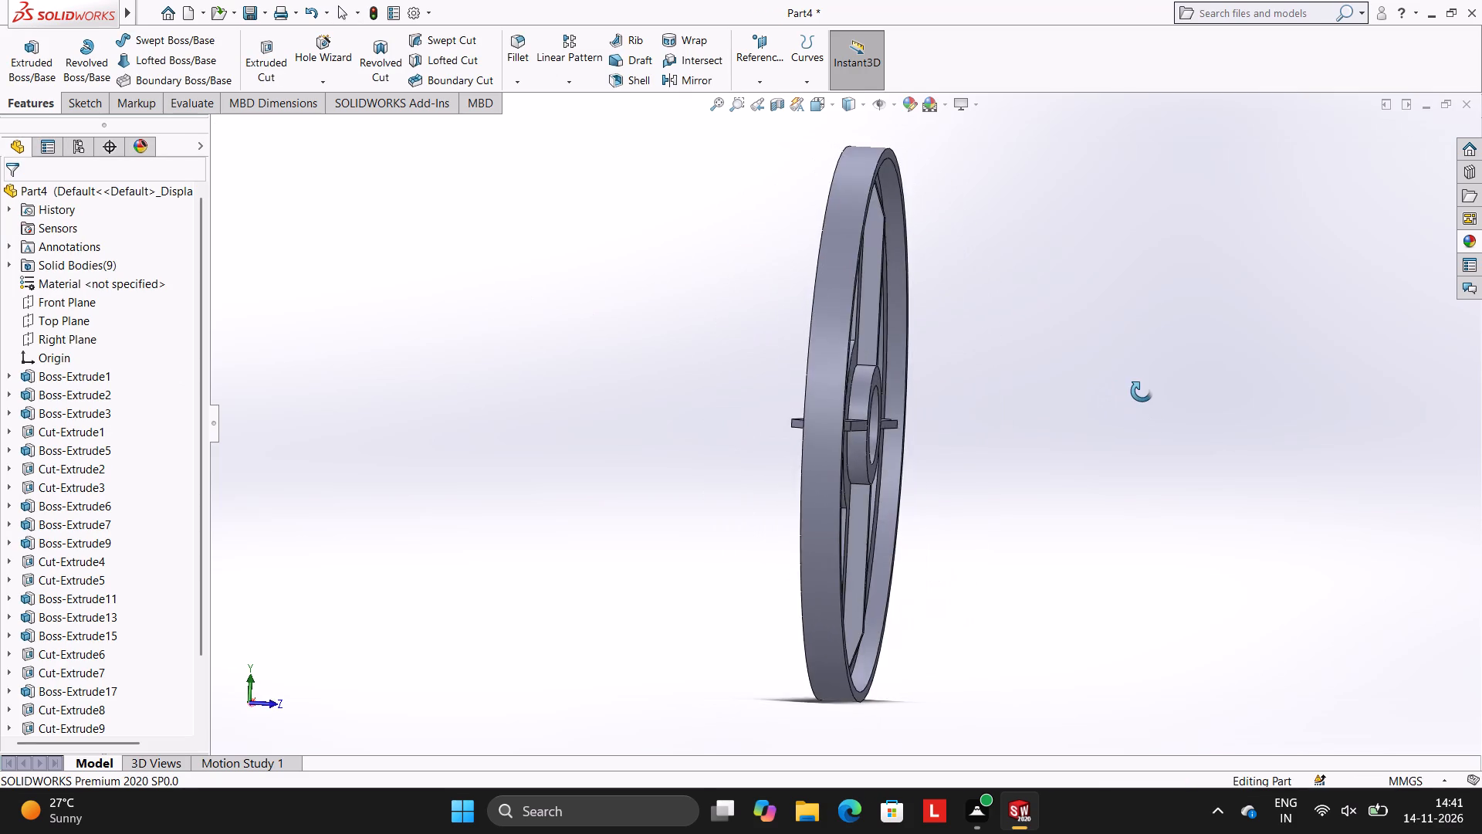
{"action": "middle_click_drag", "start_coordinate": [1142, 392], "coordinate": [963, 289]}
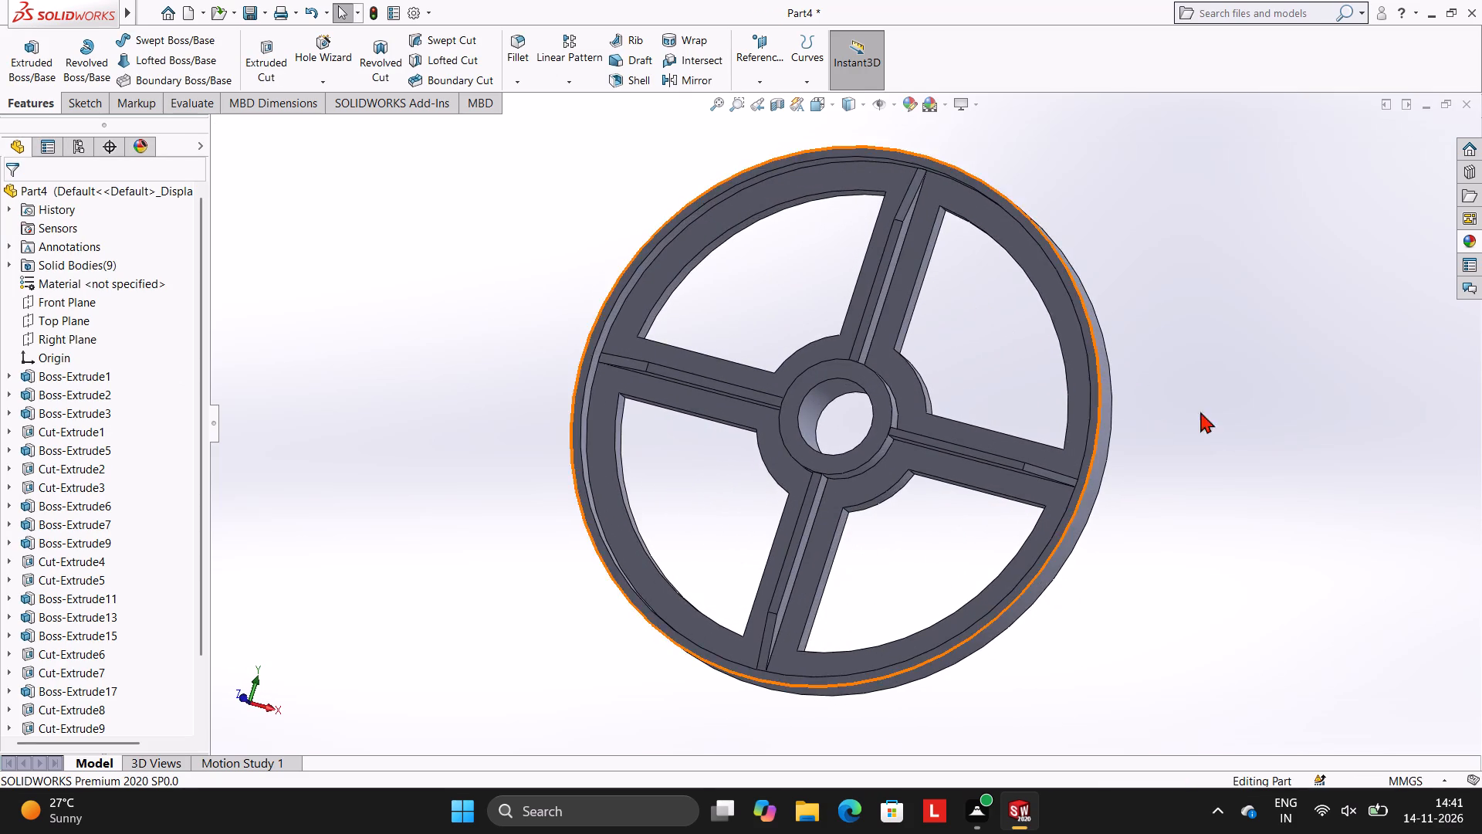
{"action": "middle_click_drag", "start_coordinate": [1200, 412], "coordinate": [1047, 383]}
{"action": "middle_click_drag", "start_coordinate": [1219, 434], "coordinate": [1256, 424]}
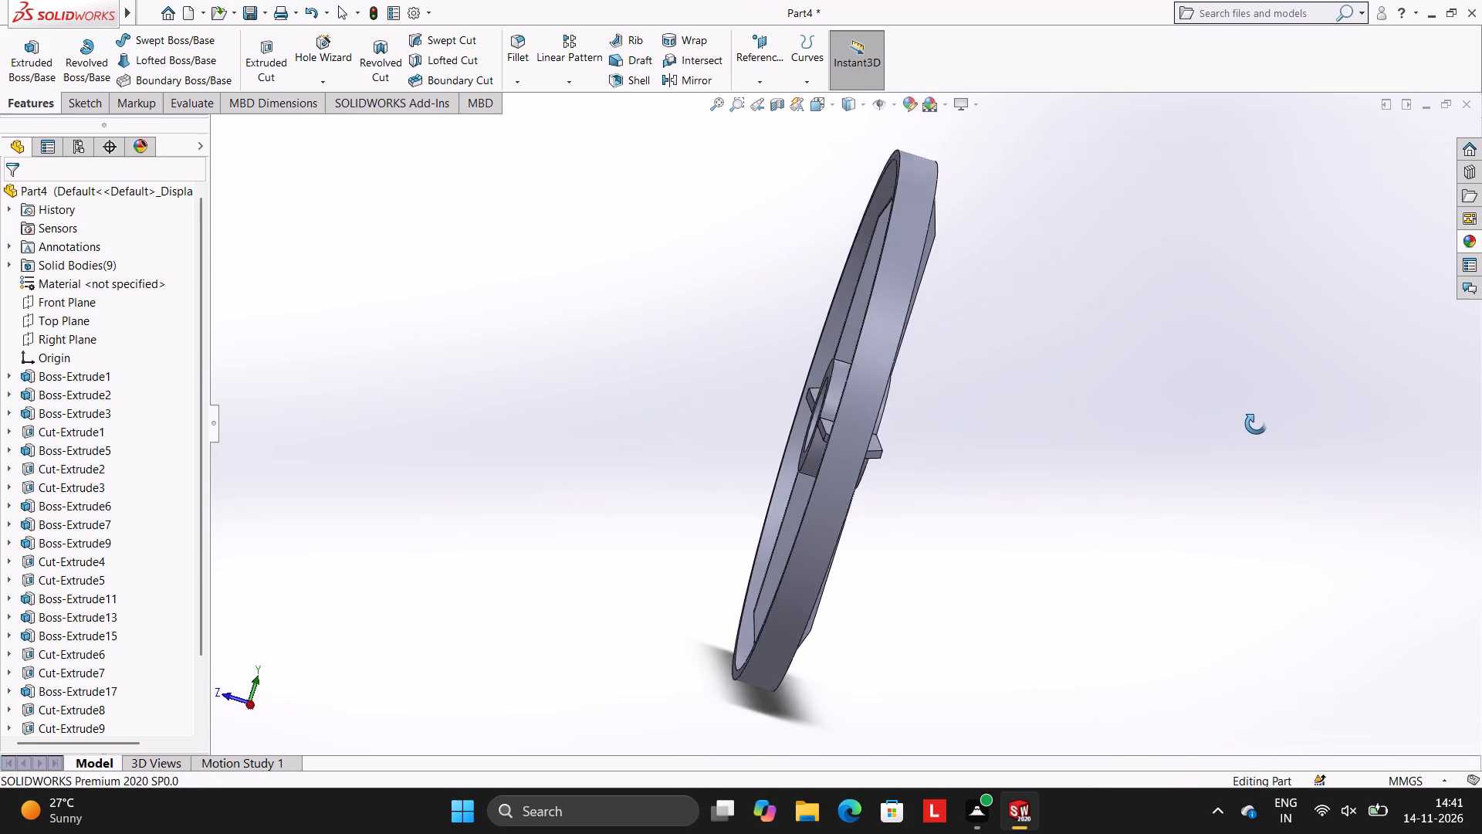
{"action": "middle_click_drag", "start_coordinate": [1256, 424], "coordinate": [1153, 418]}
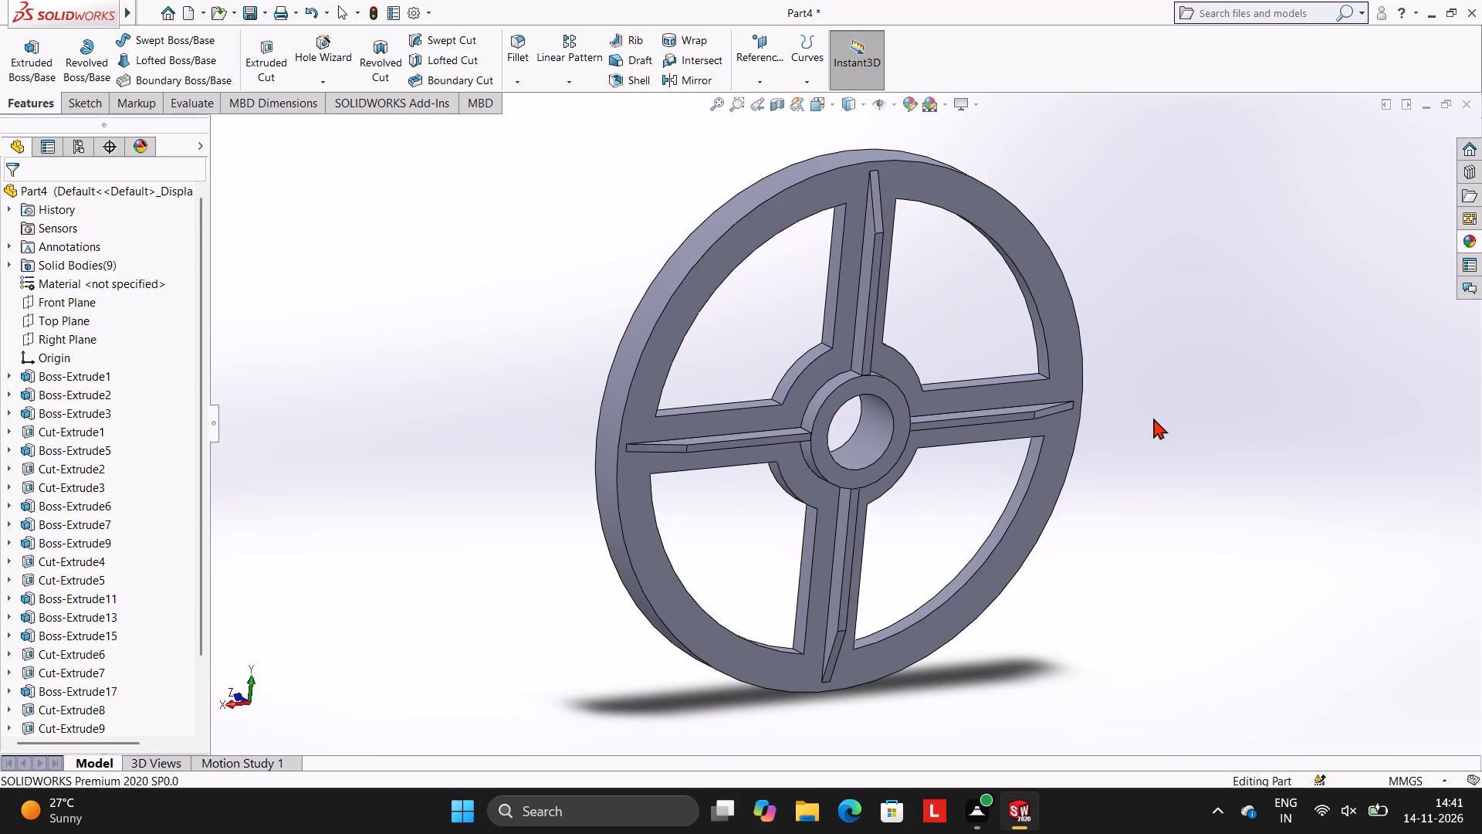
{"action": "left_click", "coordinate": [919, 188]}
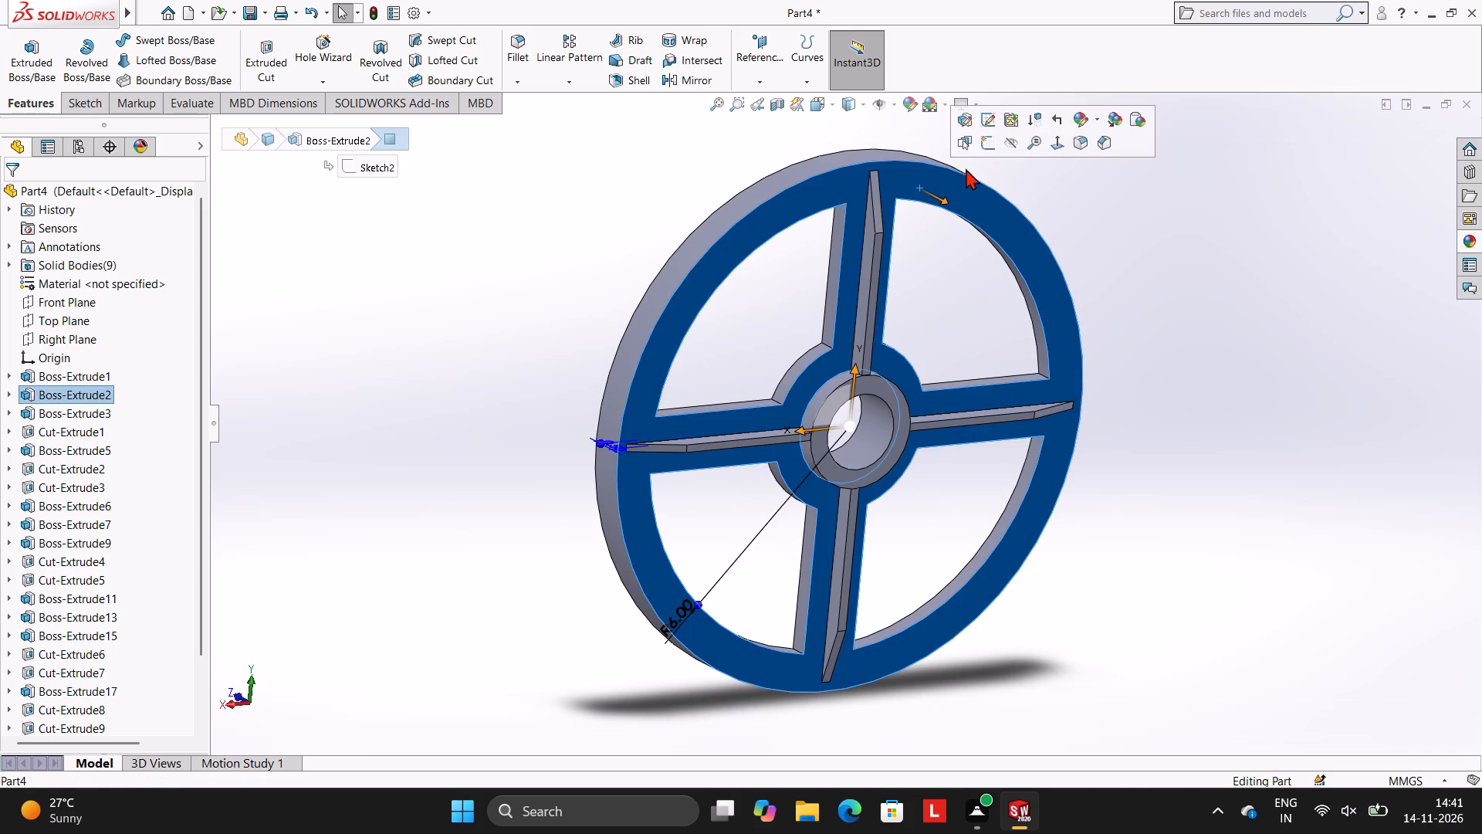
{"action": "left_click", "coordinate": [986, 141]}
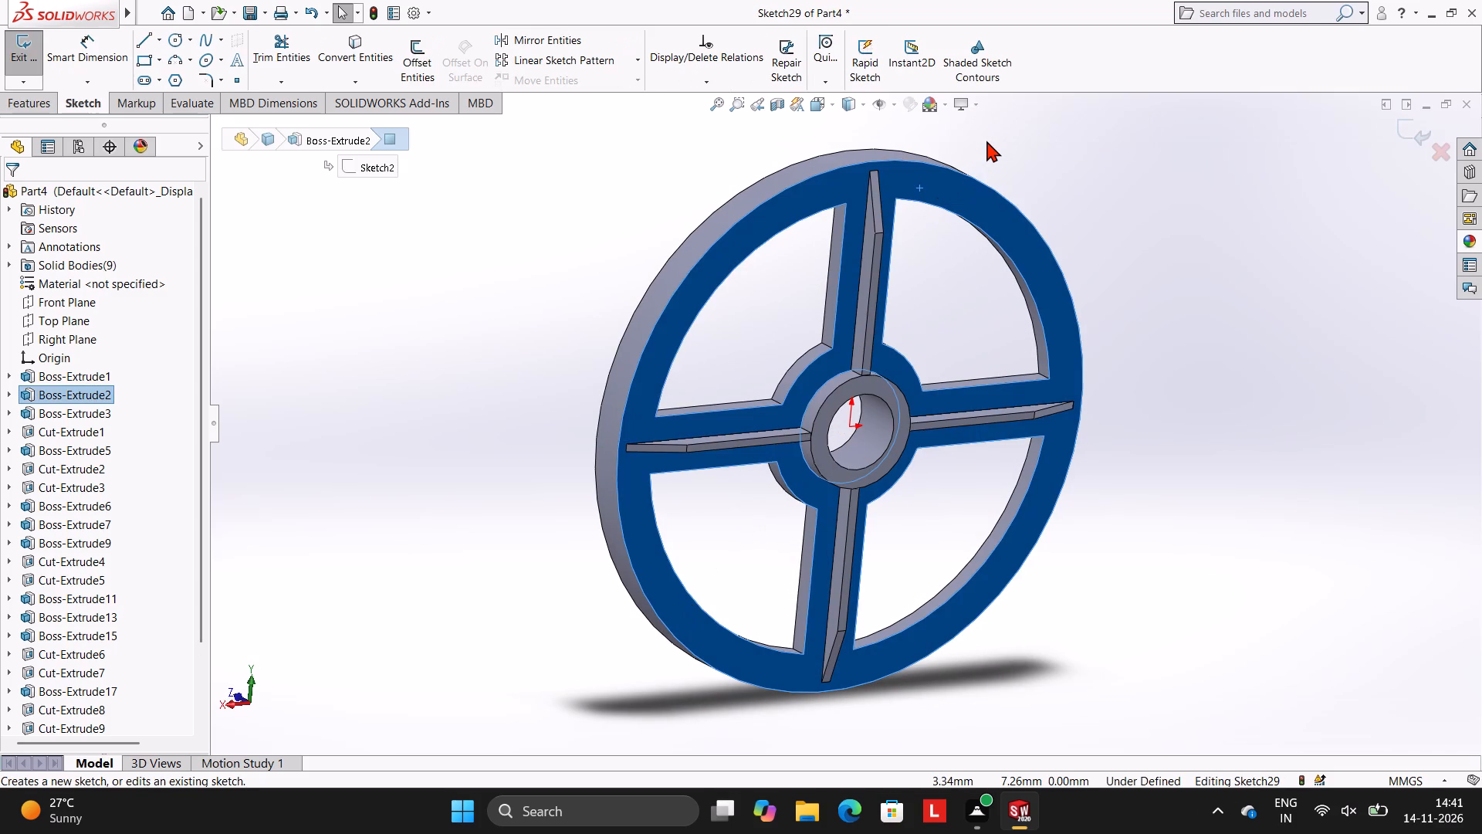
{"action": "key", "text": "ctrl+8"}
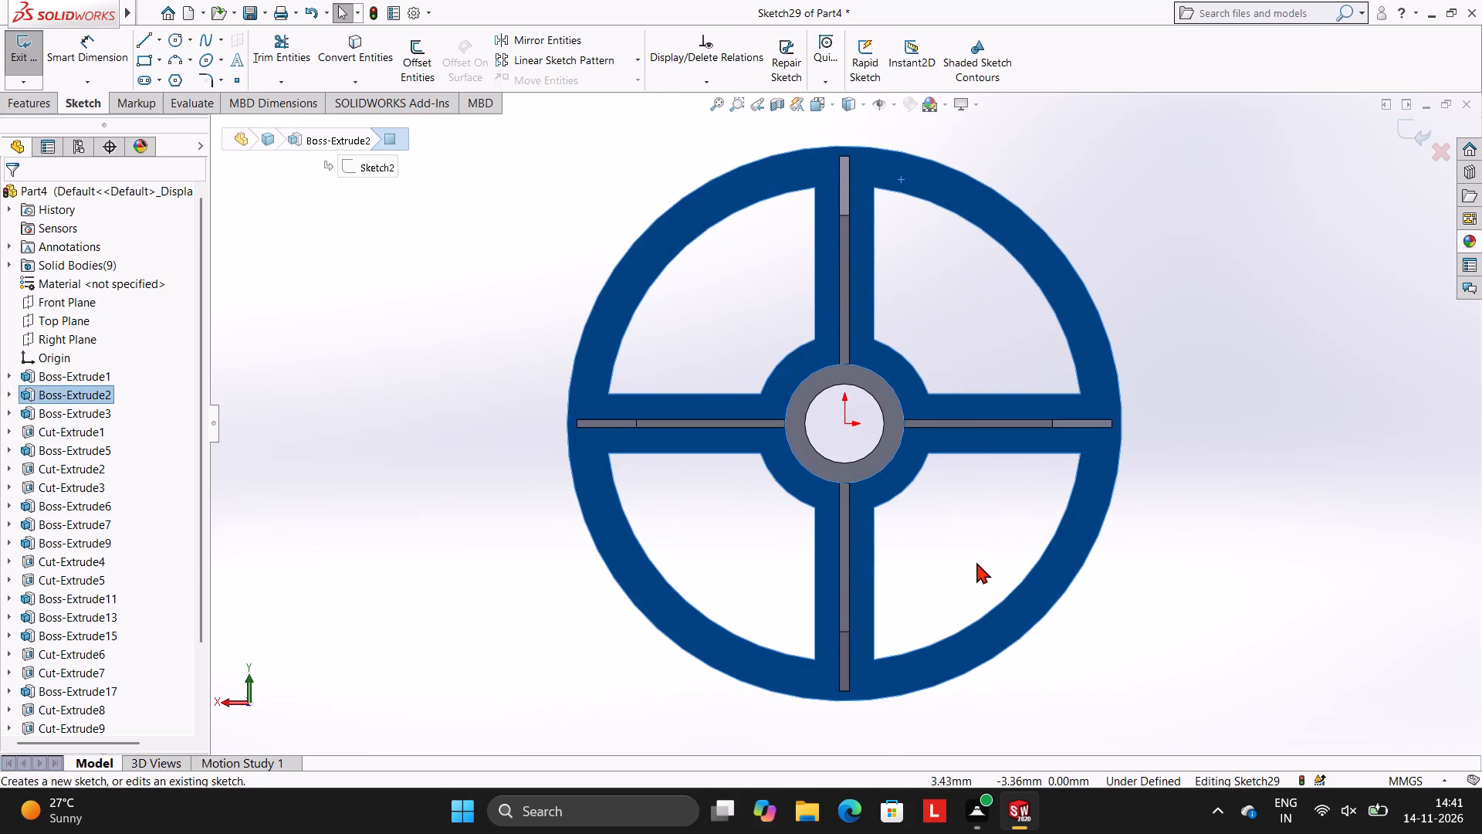
{"action": "key", "text": "Escape"}
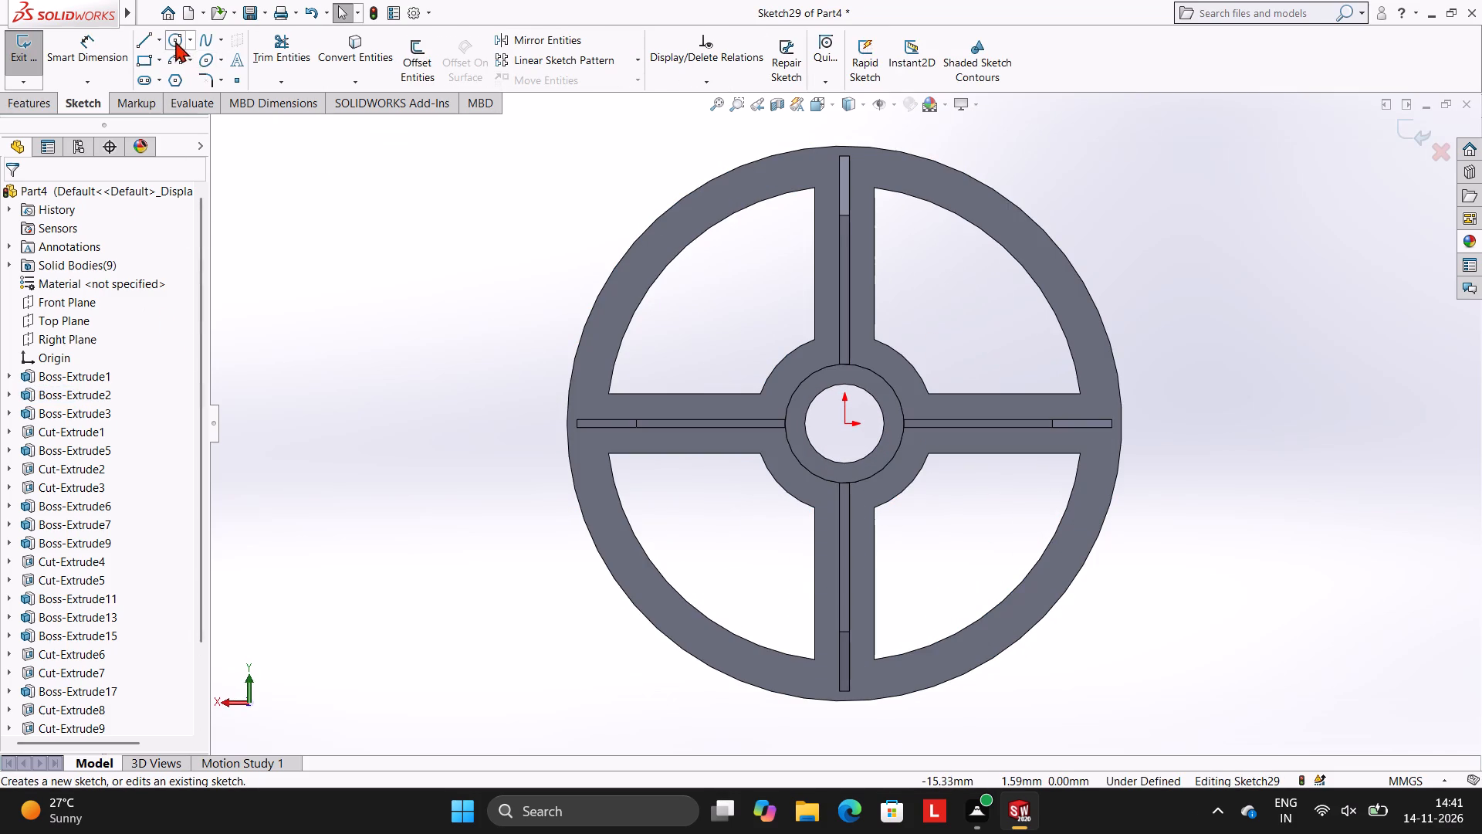
{"action": "left_click", "coordinate": [173, 39]}
{"action": "left_click", "coordinate": [845, 423]}
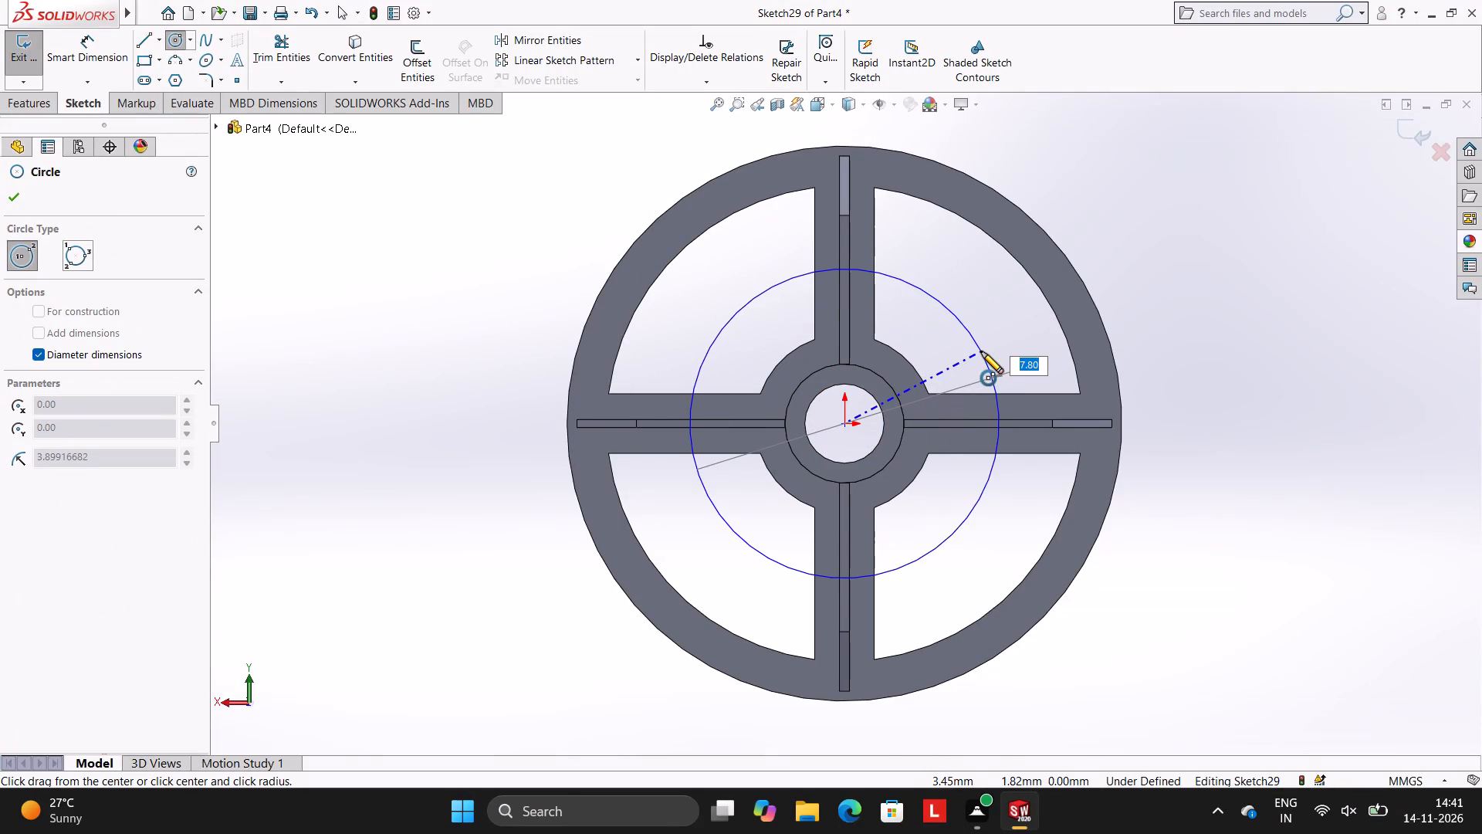
{"action": "left_click", "coordinate": [1119, 370]}
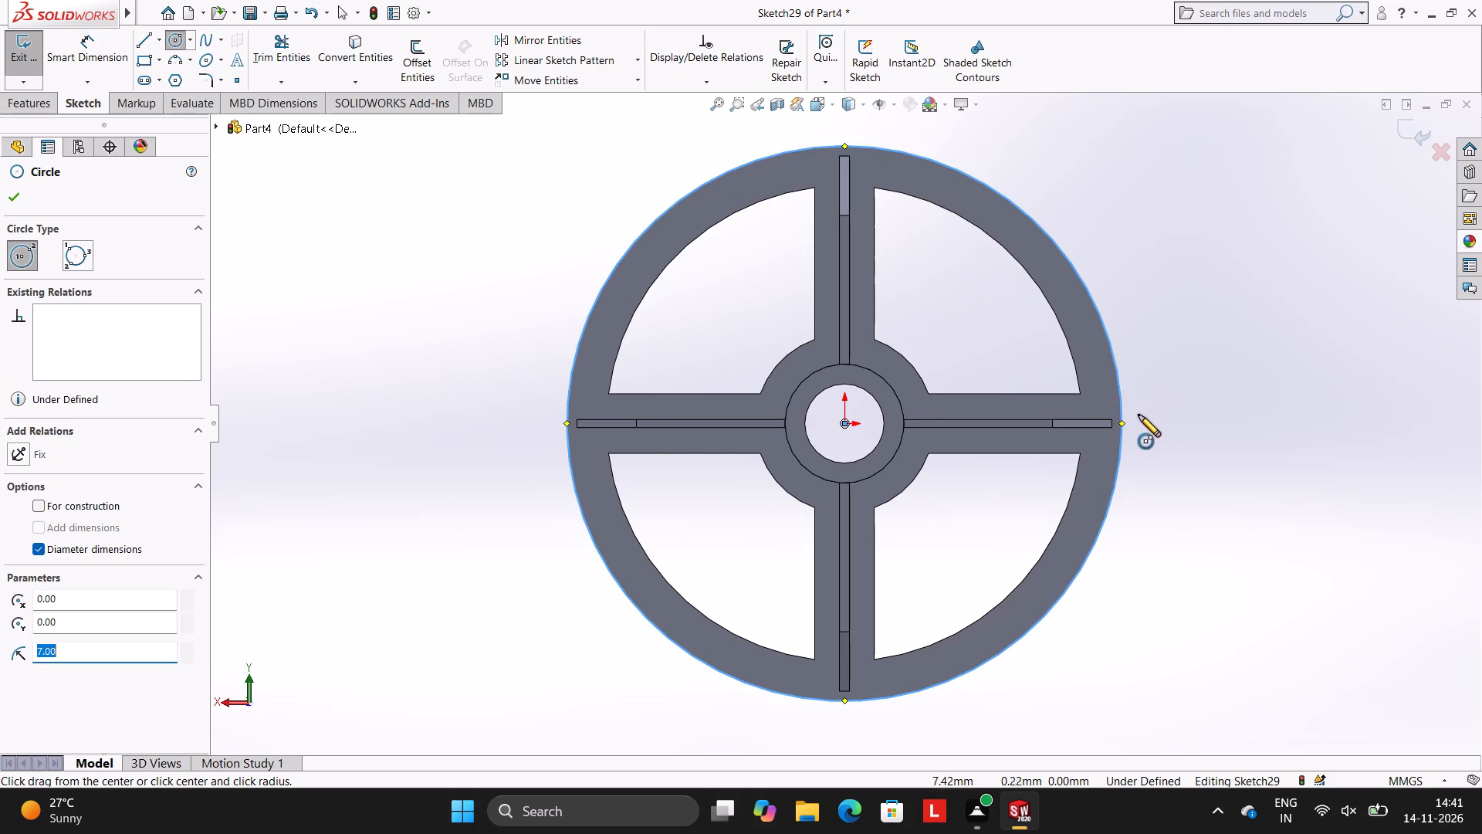
{"action": "key", "text": "Escape"}
{"action": "key", "text": "Escape"}
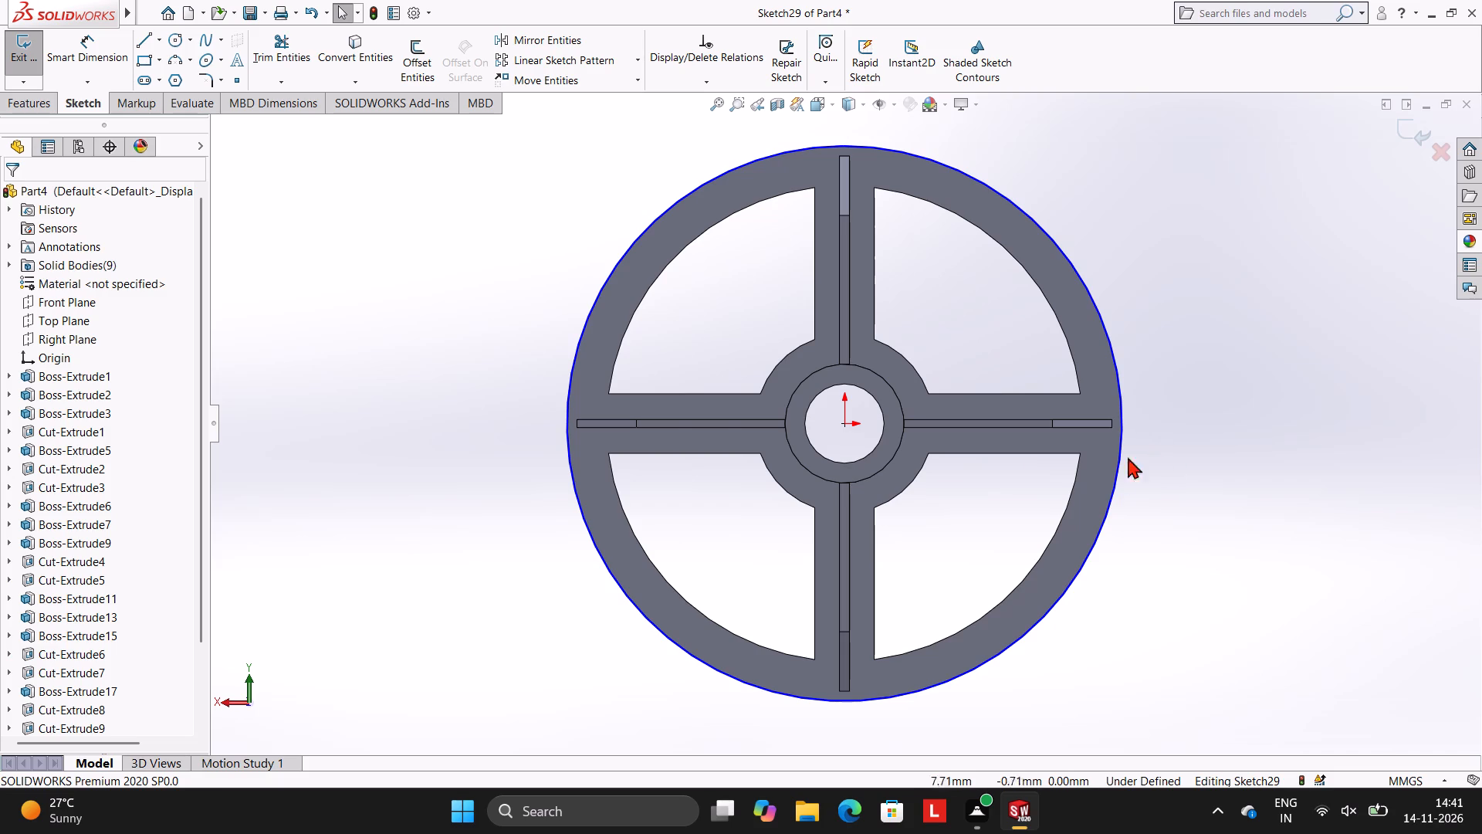
Add a concentric 13.5 mm diameter circle centred on the origin to the -Z face sketch.
{"action": "left_click", "coordinate": [176, 40]}
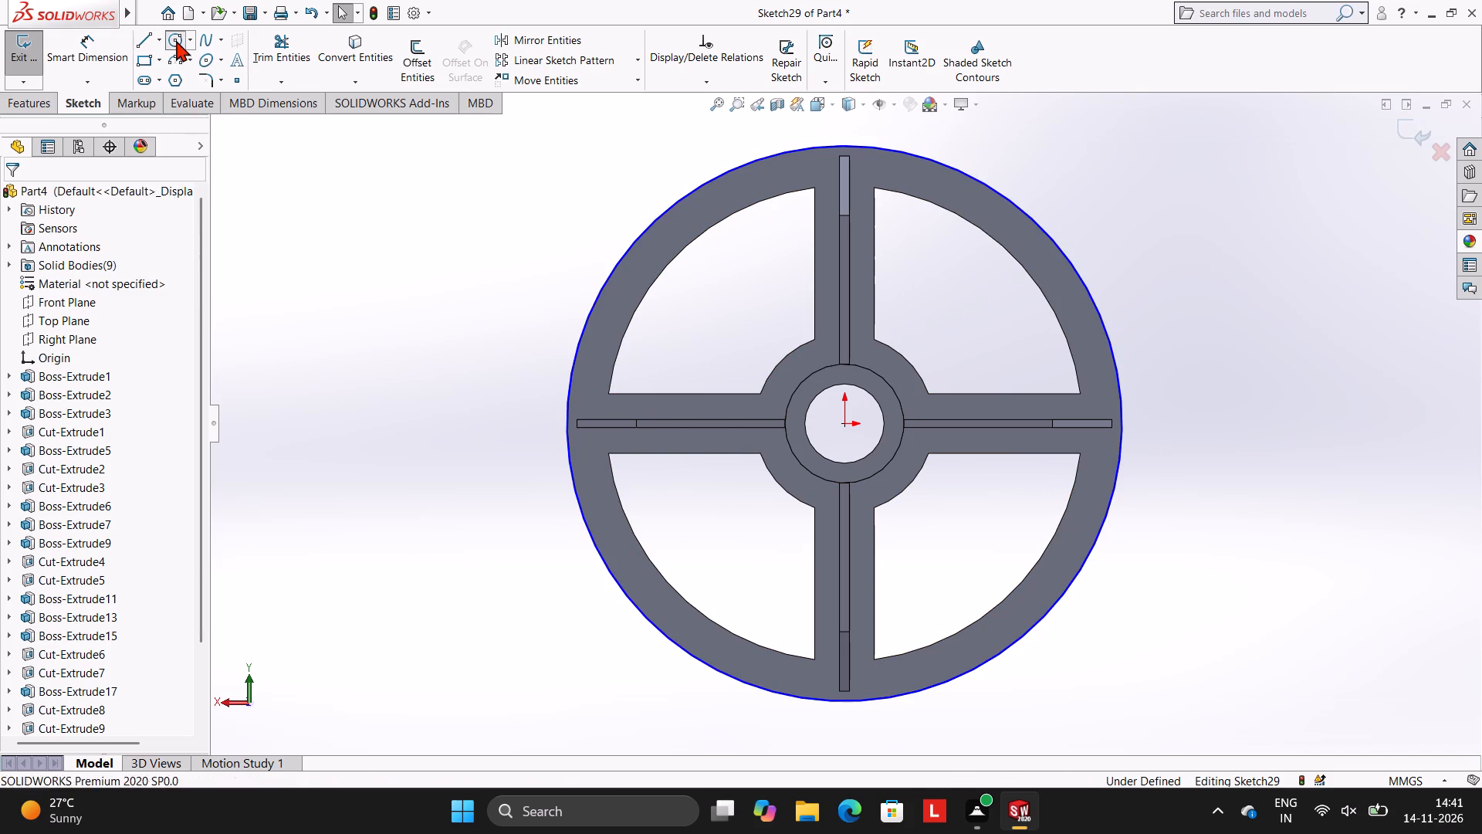
{"action": "left_click", "coordinate": [847, 423]}
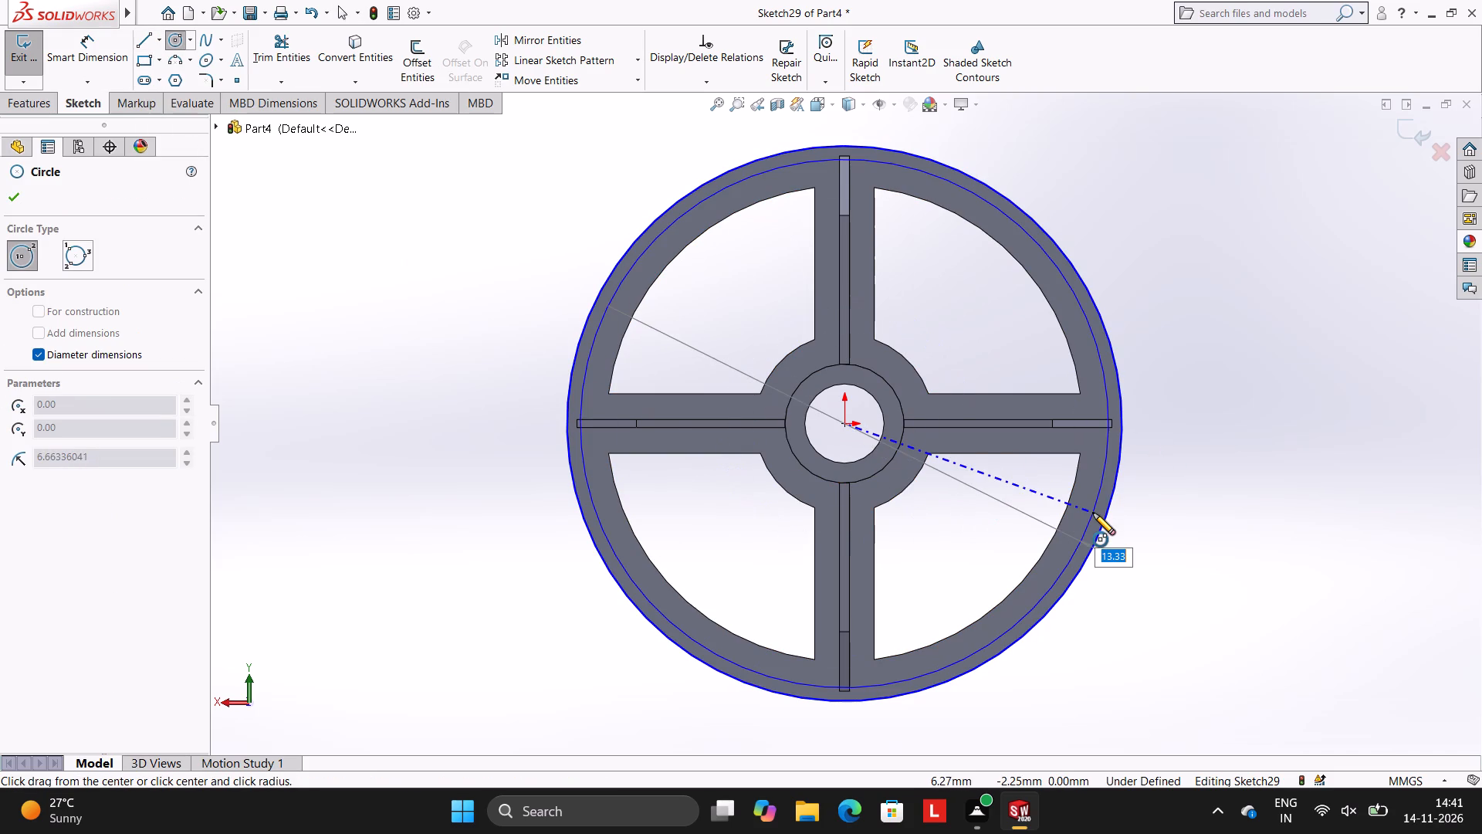
{"action": "type", "text": "13.5"}
{"action": "key", "text": "Return"}
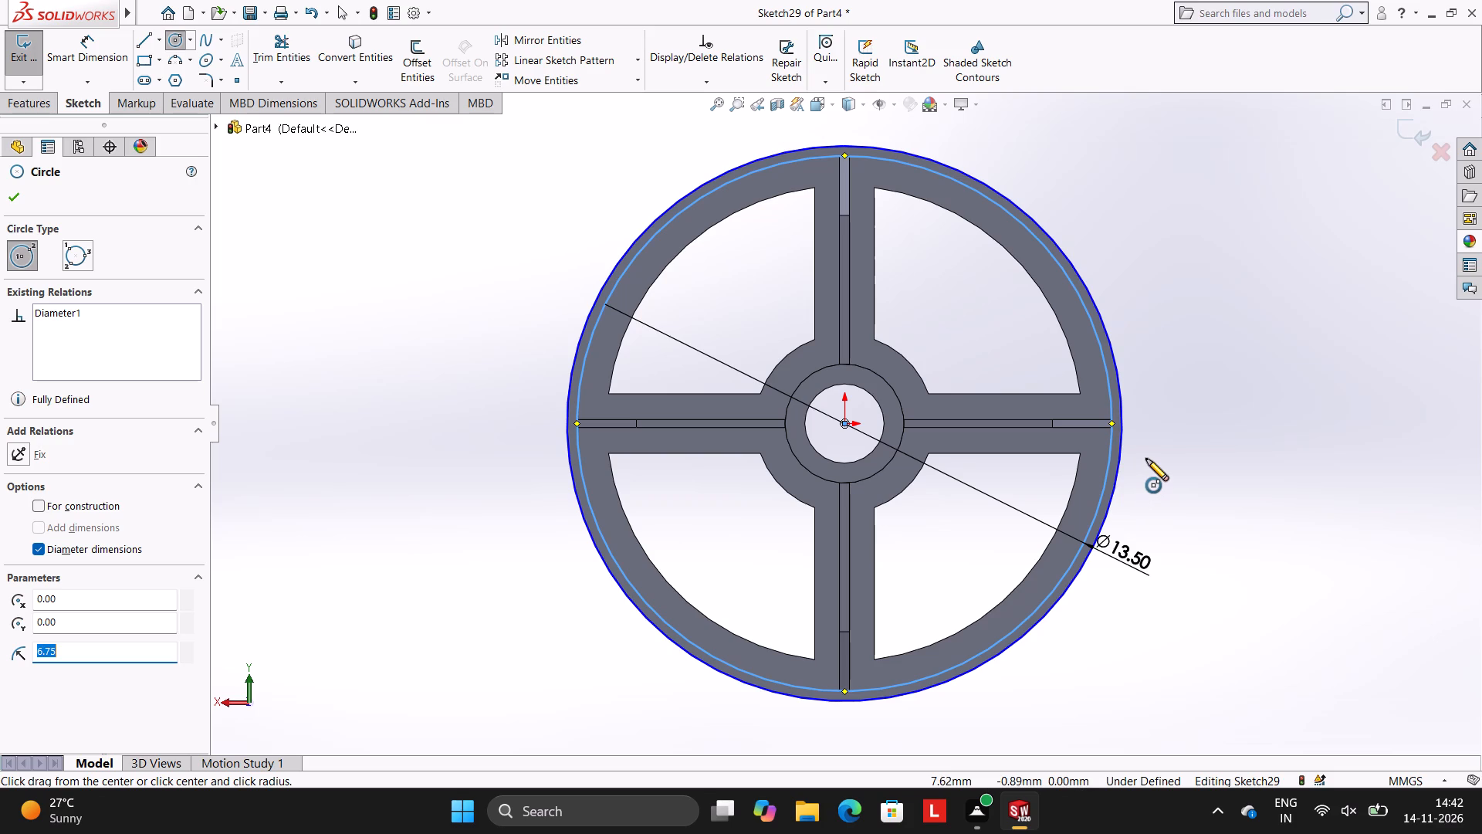
{"action": "key", "text": "Escape"}
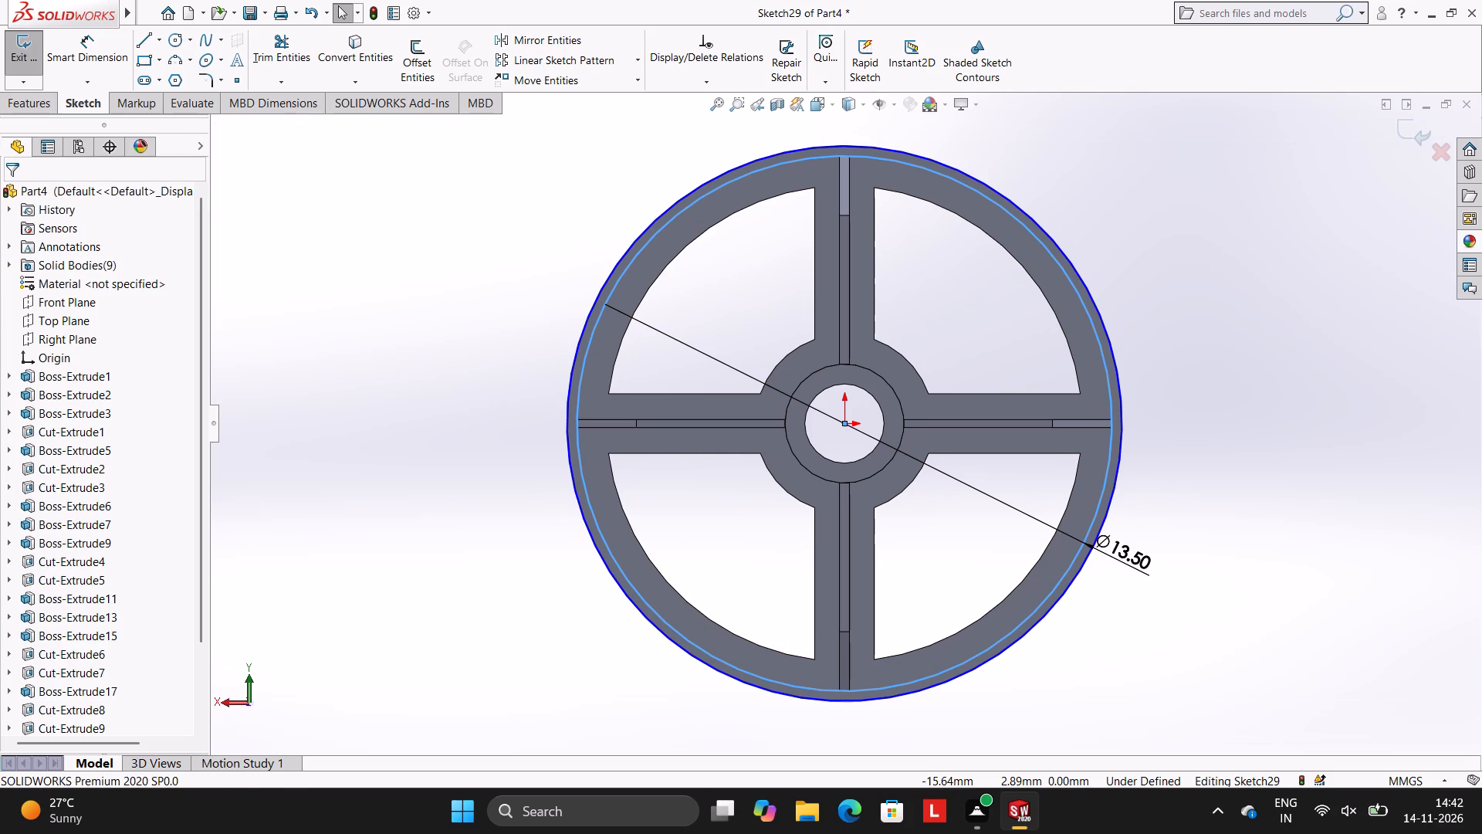
Dimension the diameter of the outer circle on the -Z face at 14 mm.
{"action": "left_click", "coordinate": [103, 59]}
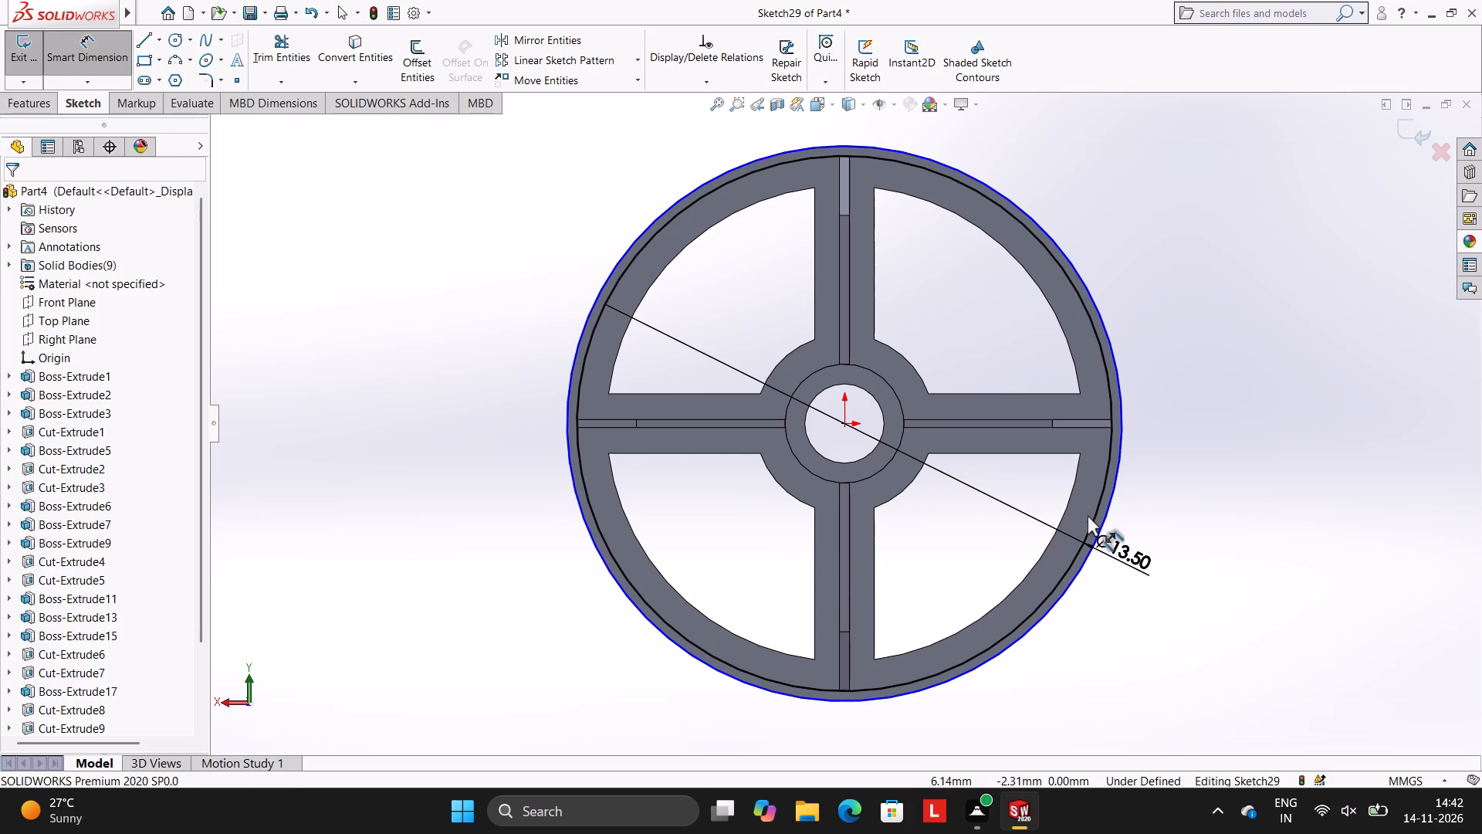
{"action": "left_click", "coordinate": [1118, 473]}
{"action": "left_click", "coordinate": [1199, 435]}
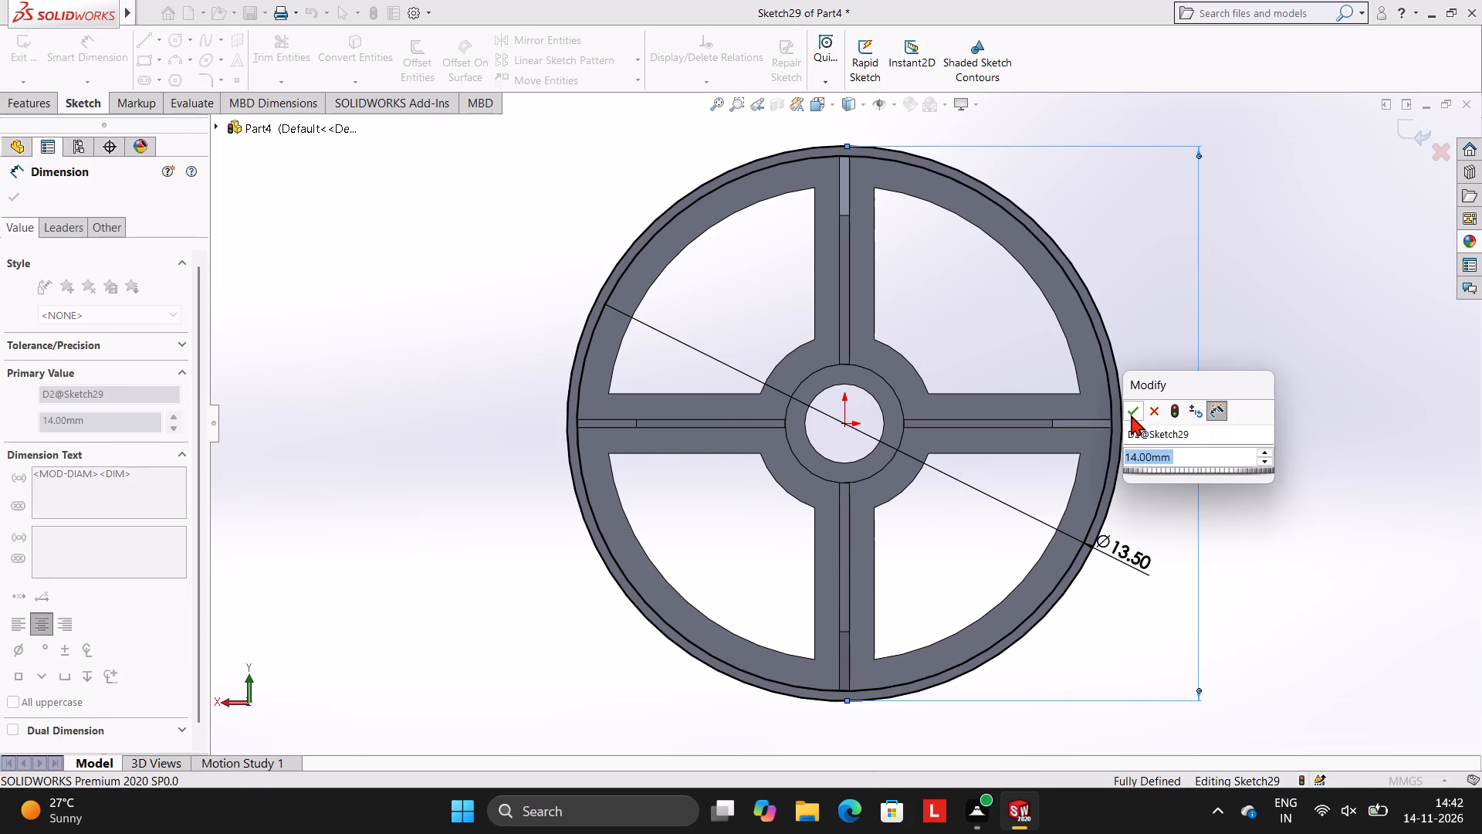
{"action": "left_click", "coordinate": [1126, 411]}
{"action": "left_click", "coordinate": [1147, 304]}
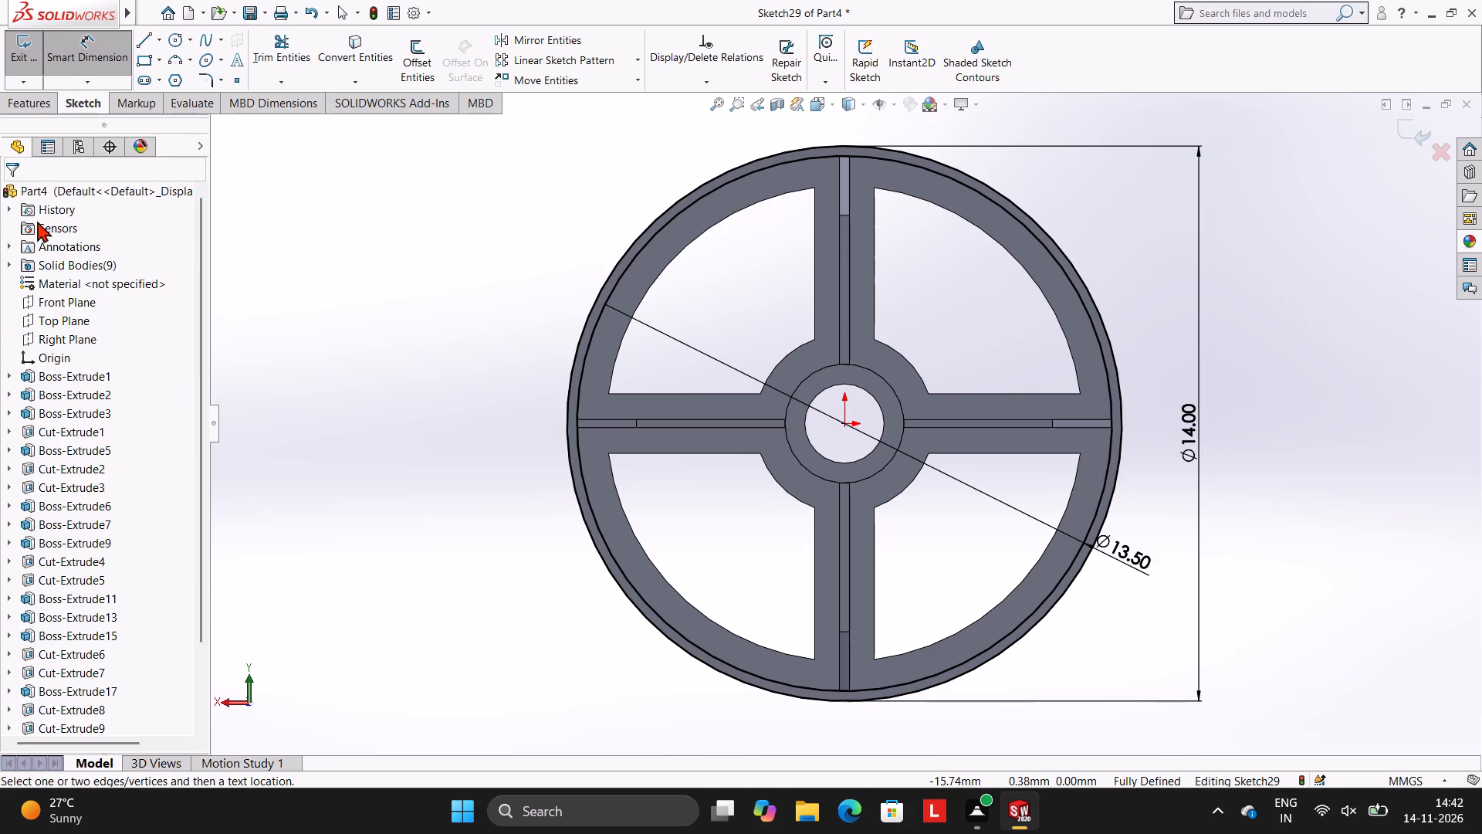
Boss-extrude the ring between the 13.5 mm and 14 mm circles to a blind depth of 0.5 mm toward -Z with merged result.
{"action": "left_click", "coordinate": [29, 104]}
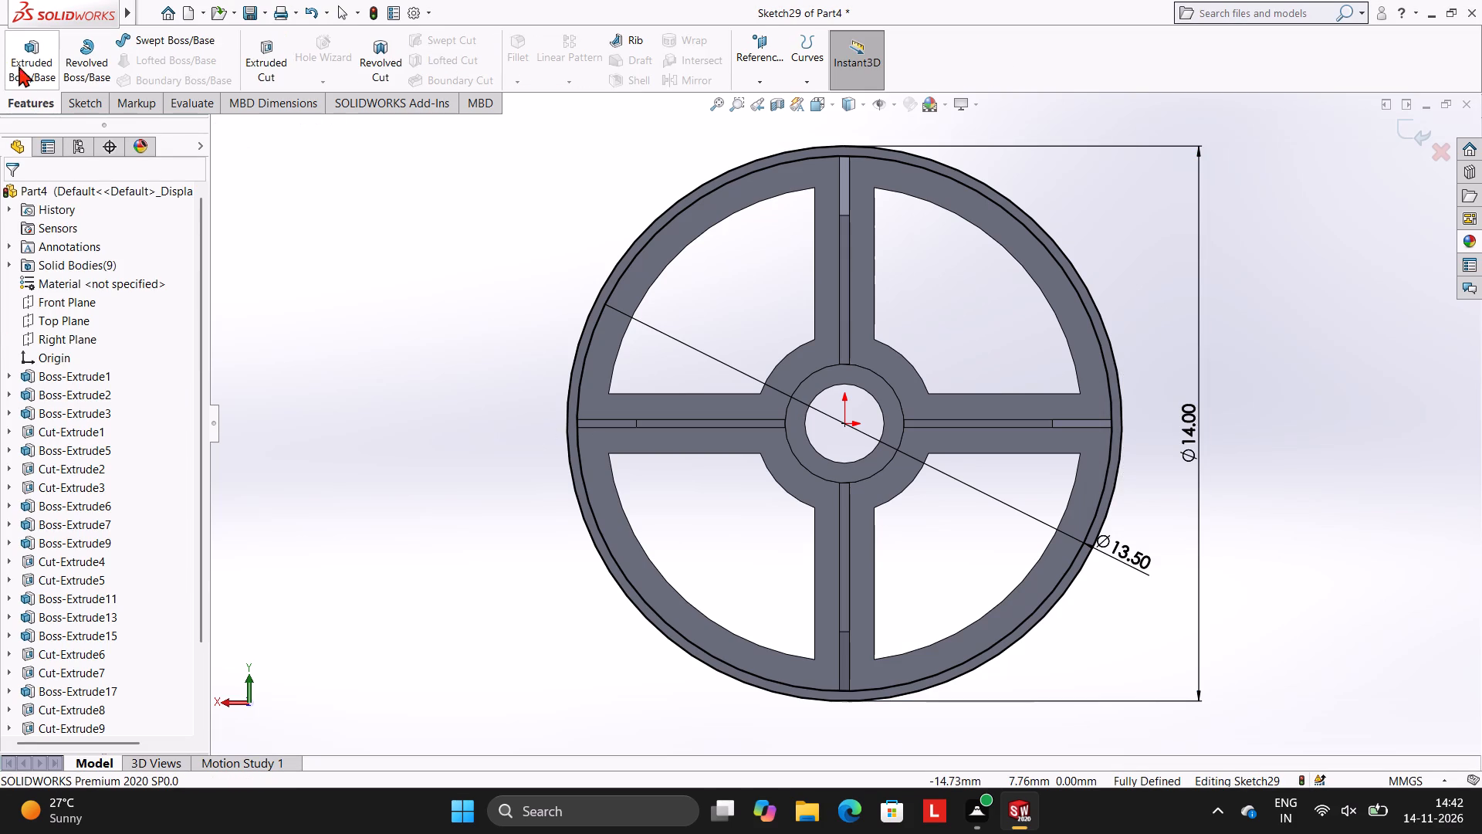
{"action": "left_click", "coordinate": [32, 73]}
{"action": "middle_click_drag", "start_coordinate": [415, 246], "coordinate": [547, 290]}
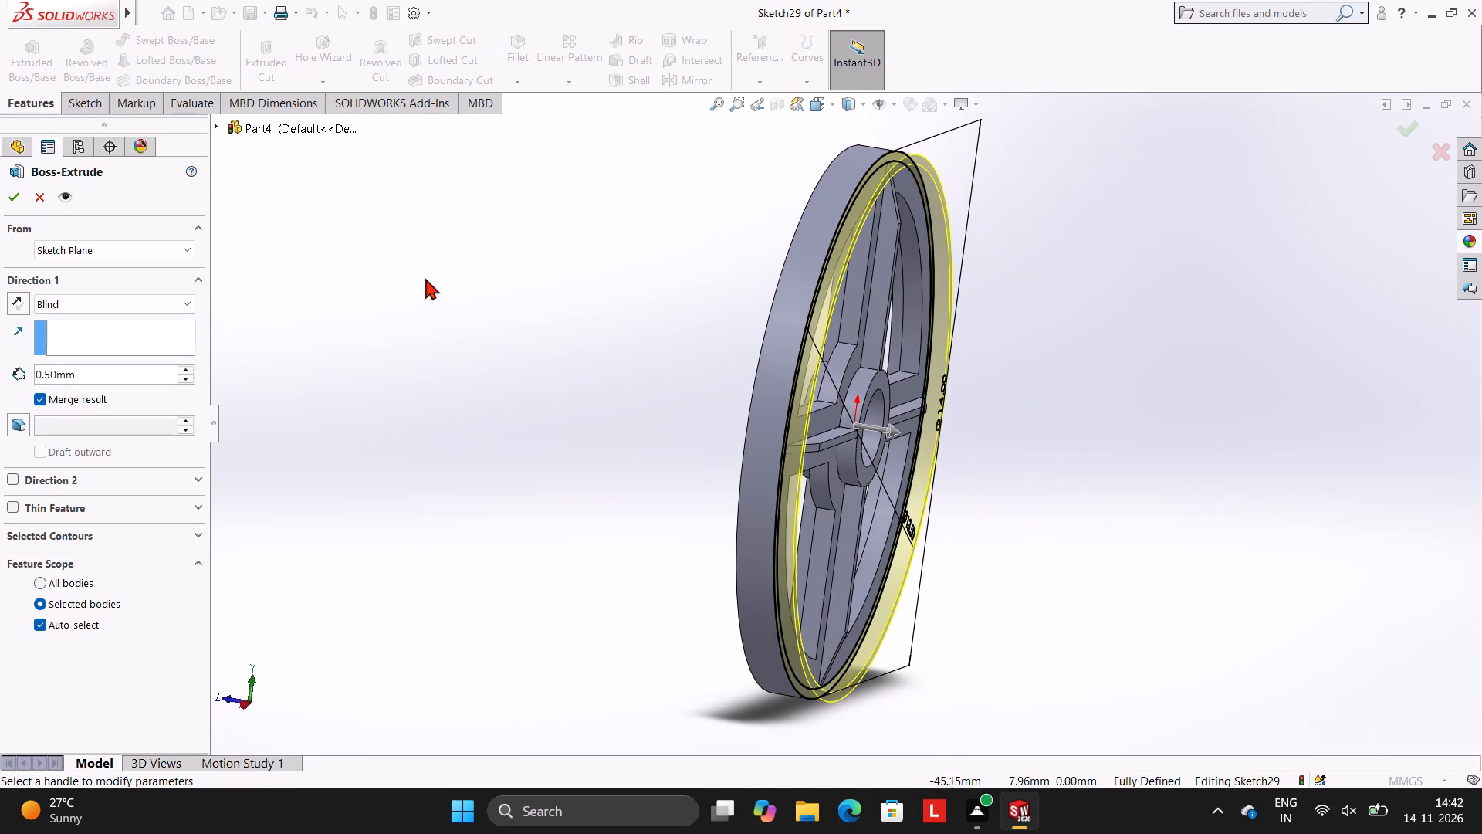
{"action": "left_click", "coordinate": [19, 196]}
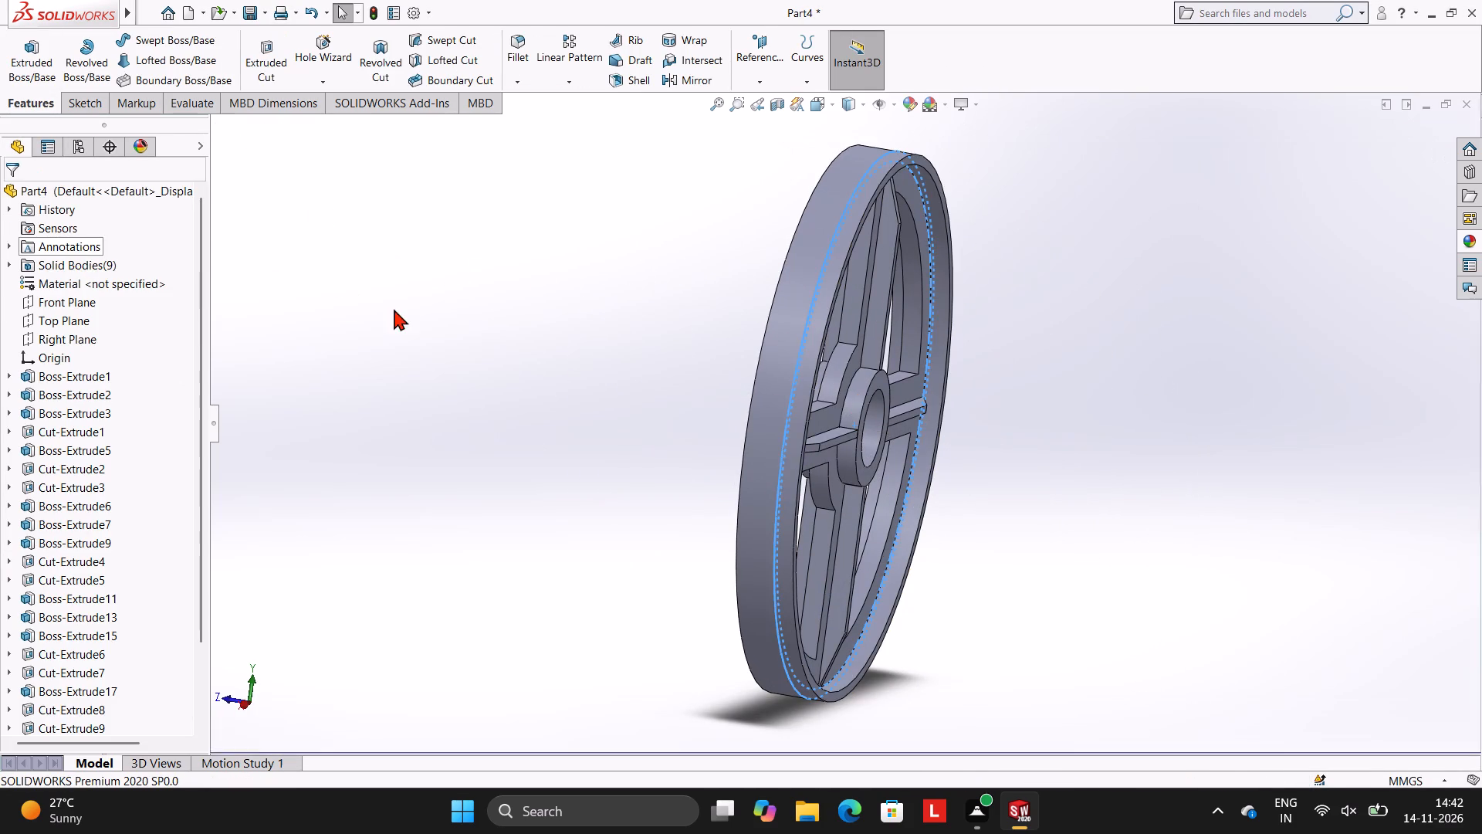
{"action": "left_click", "coordinate": [394, 309]}
Examine the wheel from several angles, checking the raised edge ring, the ribbed arms and the hub.
{"action": "middle_click_drag", "start_coordinate": [1049, 470], "coordinate": [1016, 458]}
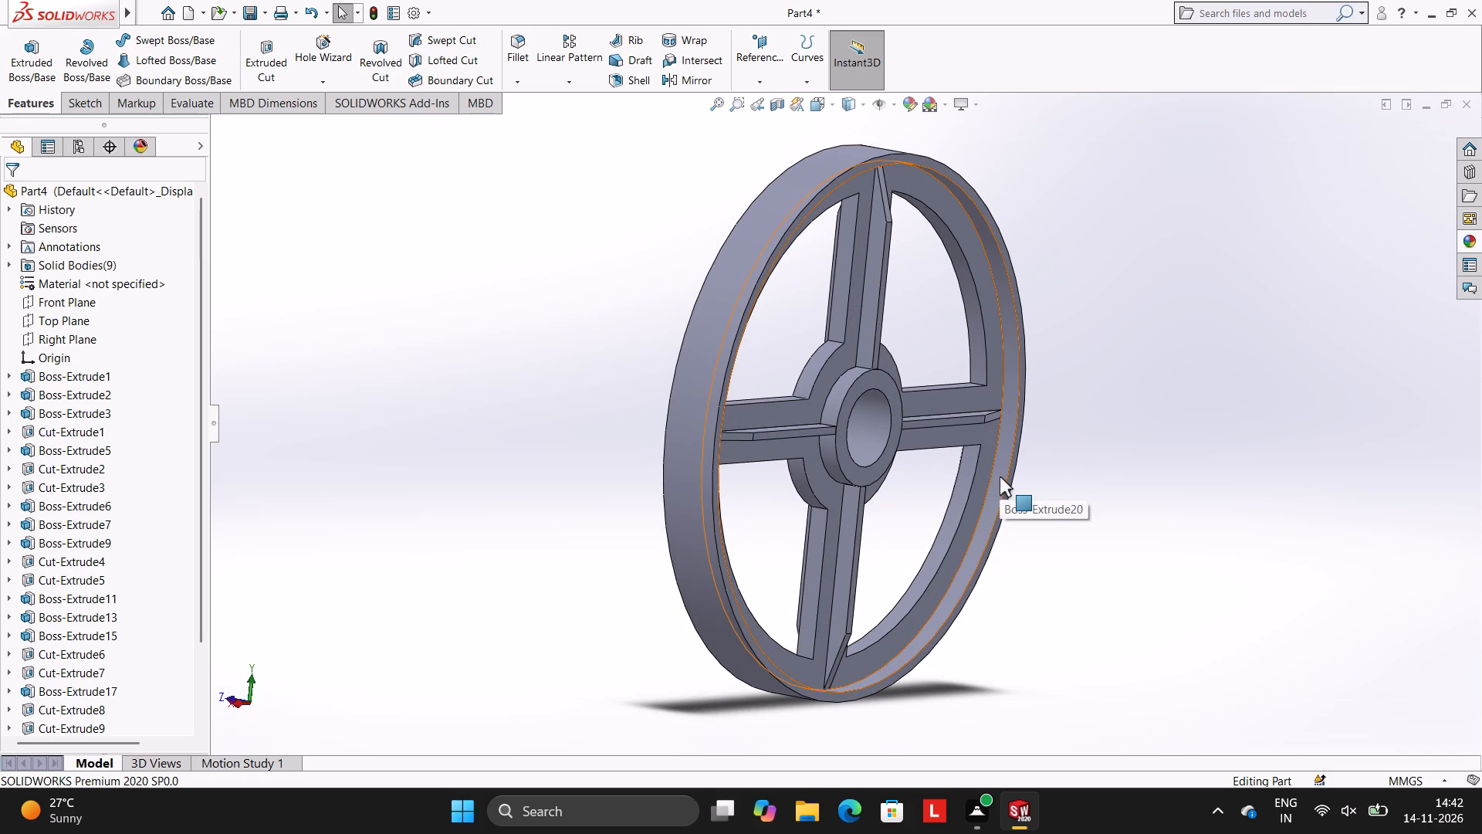
{"action": "scroll", "coordinate": [878, 388], "scroll_direction": "down", "scroll_amount": 3}
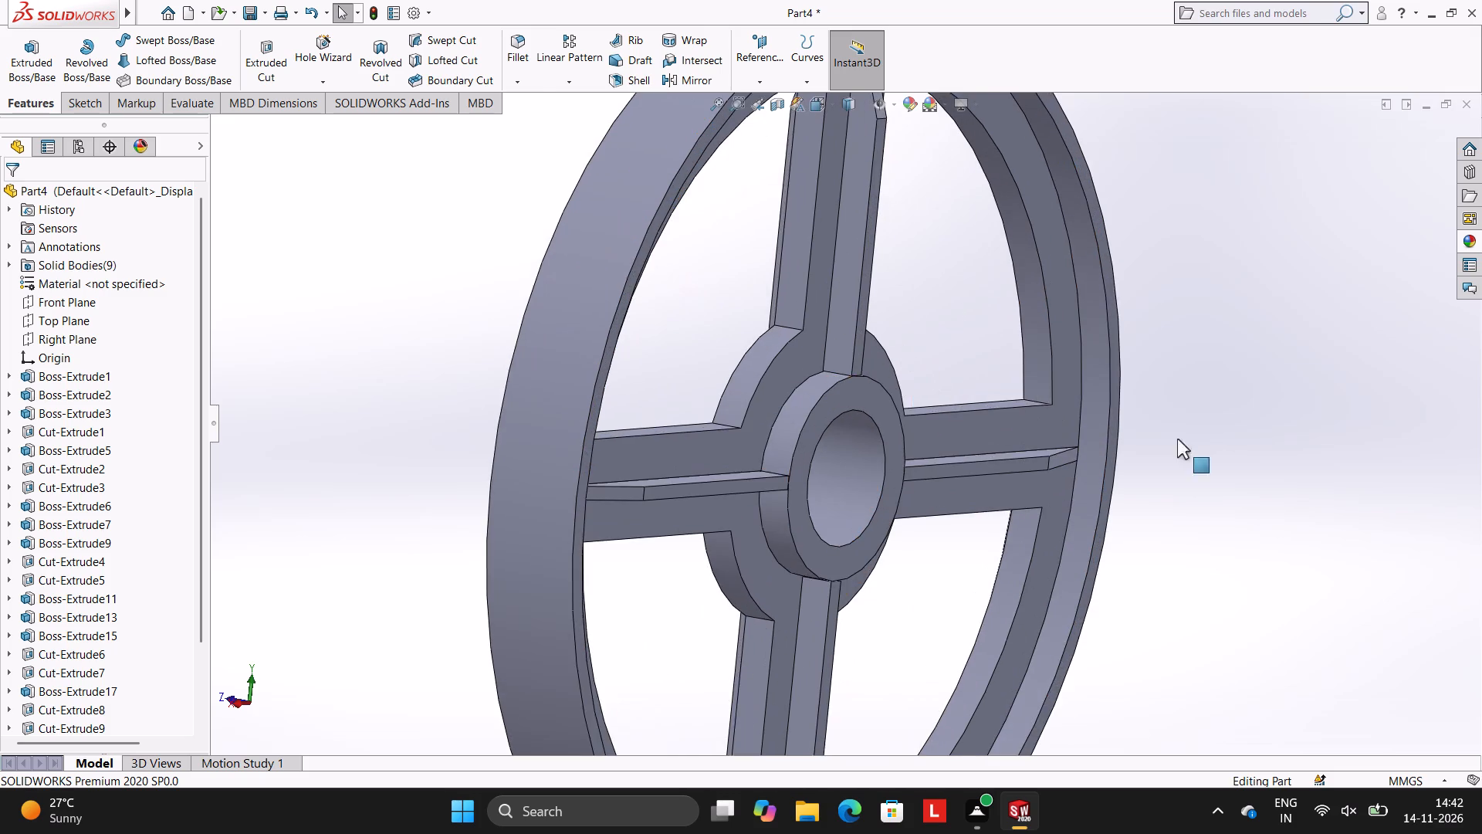
{"action": "scroll", "coordinate": [1240, 433], "scroll_direction": "up", "scroll_amount": 3}
{"action": "middle_click_drag", "start_coordinate": [1285, 427], "coordinate": [1072, 392]}
{"action": "scroll", "coordinate": [858, 395], "scroll_direction": "down", "scroll_amount": 1}
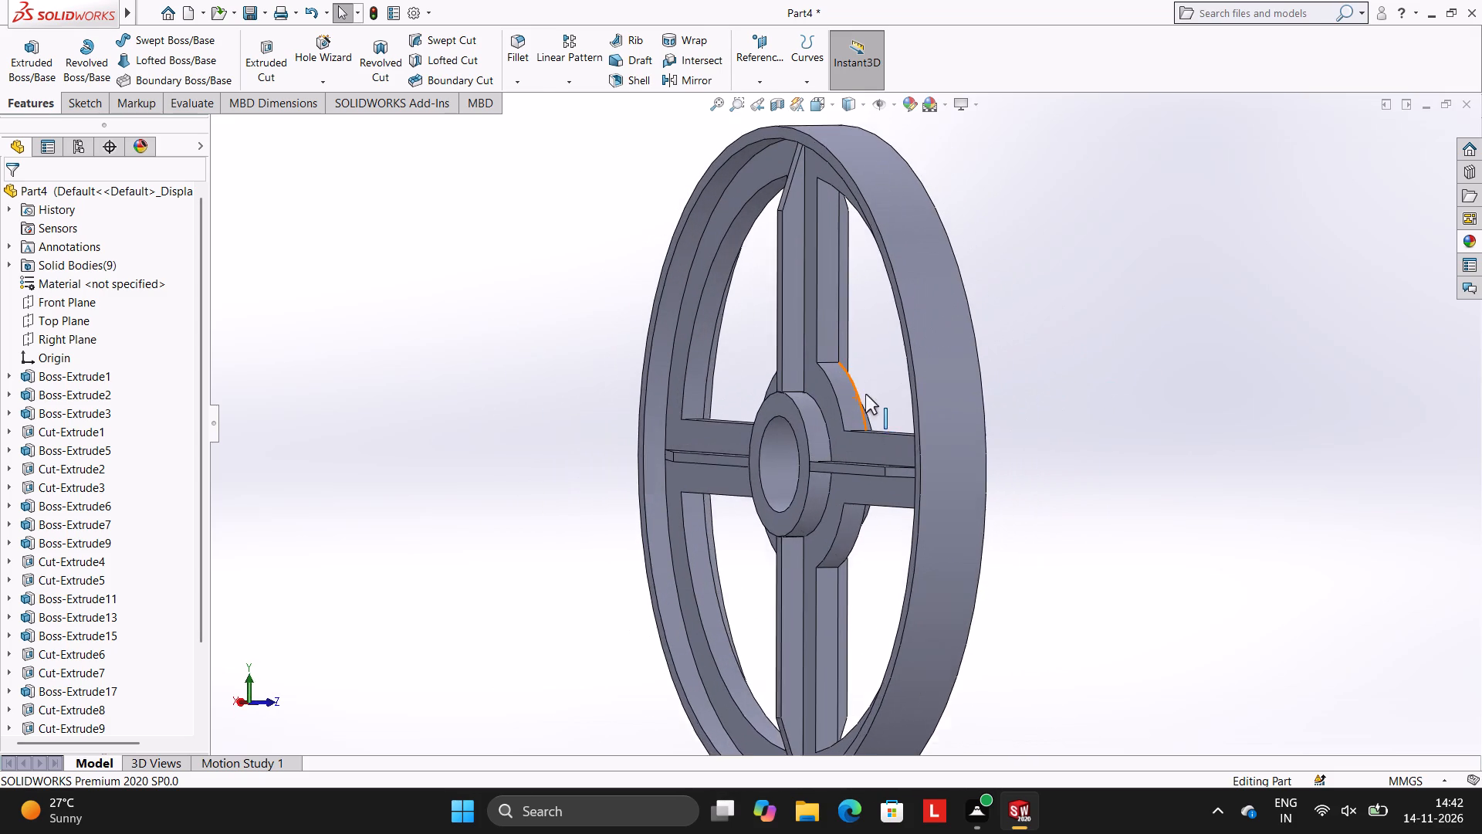
{"action": "scroll", "coordinate": [865, 394], "scroll_direction": "down", "scroll_amount": 1}
{"action": "scroll", "coordinate": [1220, 475], "scroll_direction": "up", "scroll_amount": 3}
{"action": "scroll", "coordinate": [1206, 520], "scroll_direction": "down", "scroll_amount": 1}
{"action": "middle_click_drag", "start_coordinate": [1308, 507], "coordinate": [1344, 438]}
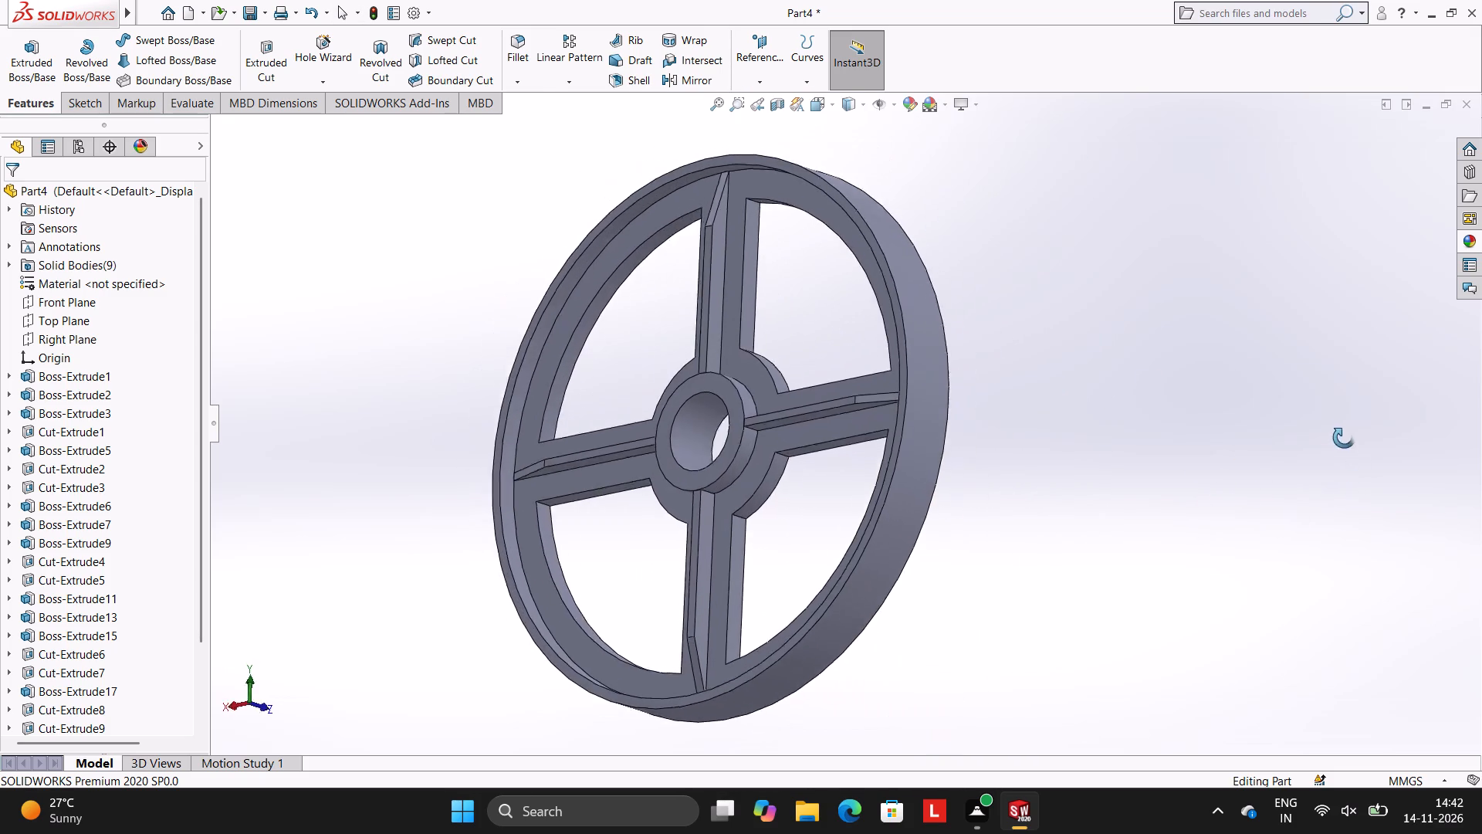
{"action": "middle_click_drag", "start_coordinate": [1344, 438], "coordinate": [1481, 569]}
{"action": "scroll", "coordinate": [881, 441], "scroll_direction": "up", "scroll_amount": 4}
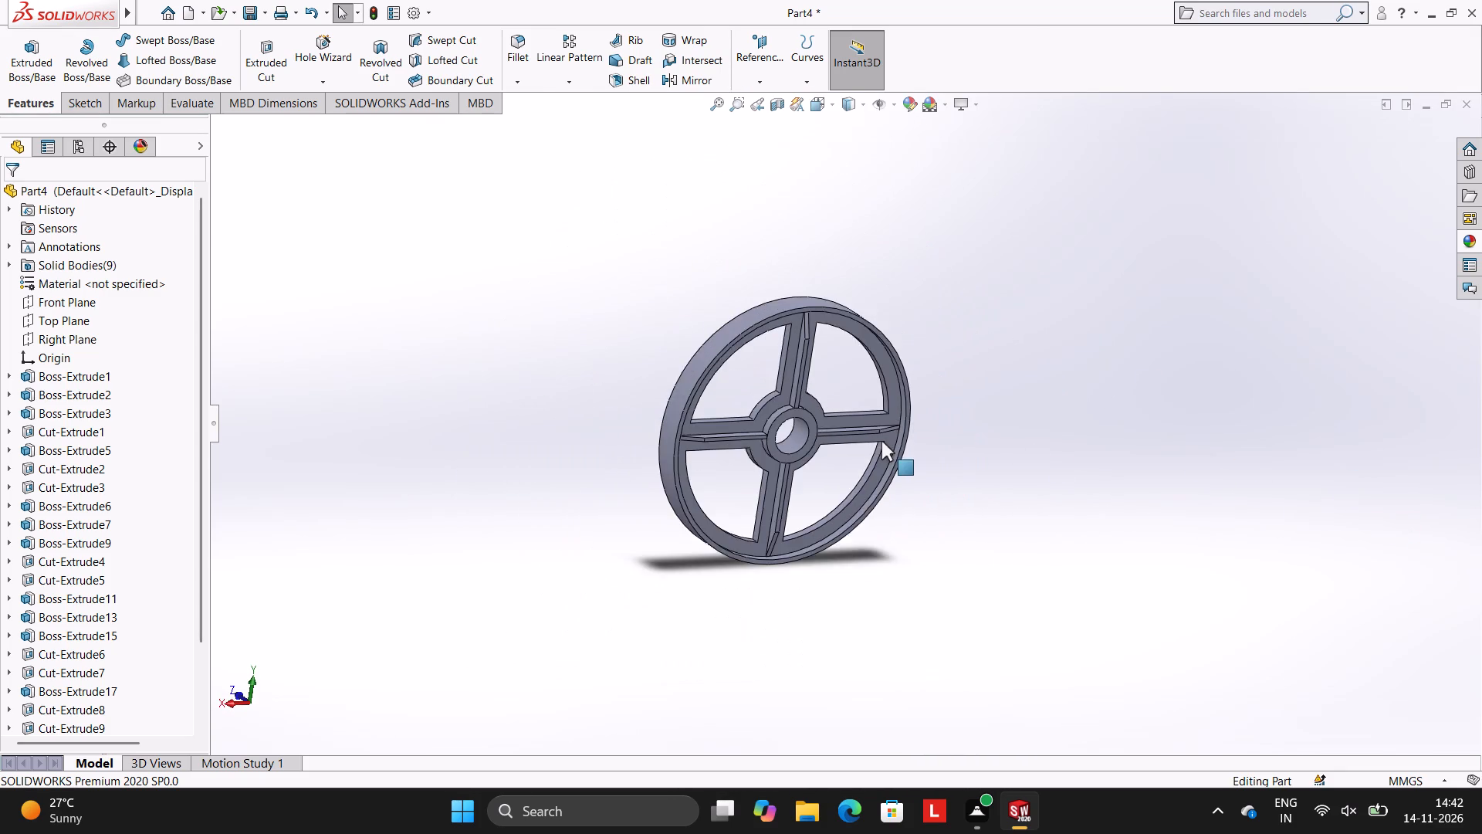
{"action": "middle_click_drag", "start_coordinate": [1098, 442], "coordinate": [1117, 375]}
{"action": "scroll", "coordinate": [864, 420], "scroll_direction": "down", "scroll_amount": 4}
{"action": "scroll", "coordinate": [681, 449], "scroll_direction": "up", "scroll_amount": 3}
{"action": "scroll", "coordinate": [736, 448], "scroll_direction": "down", "scroll_amount": 2}
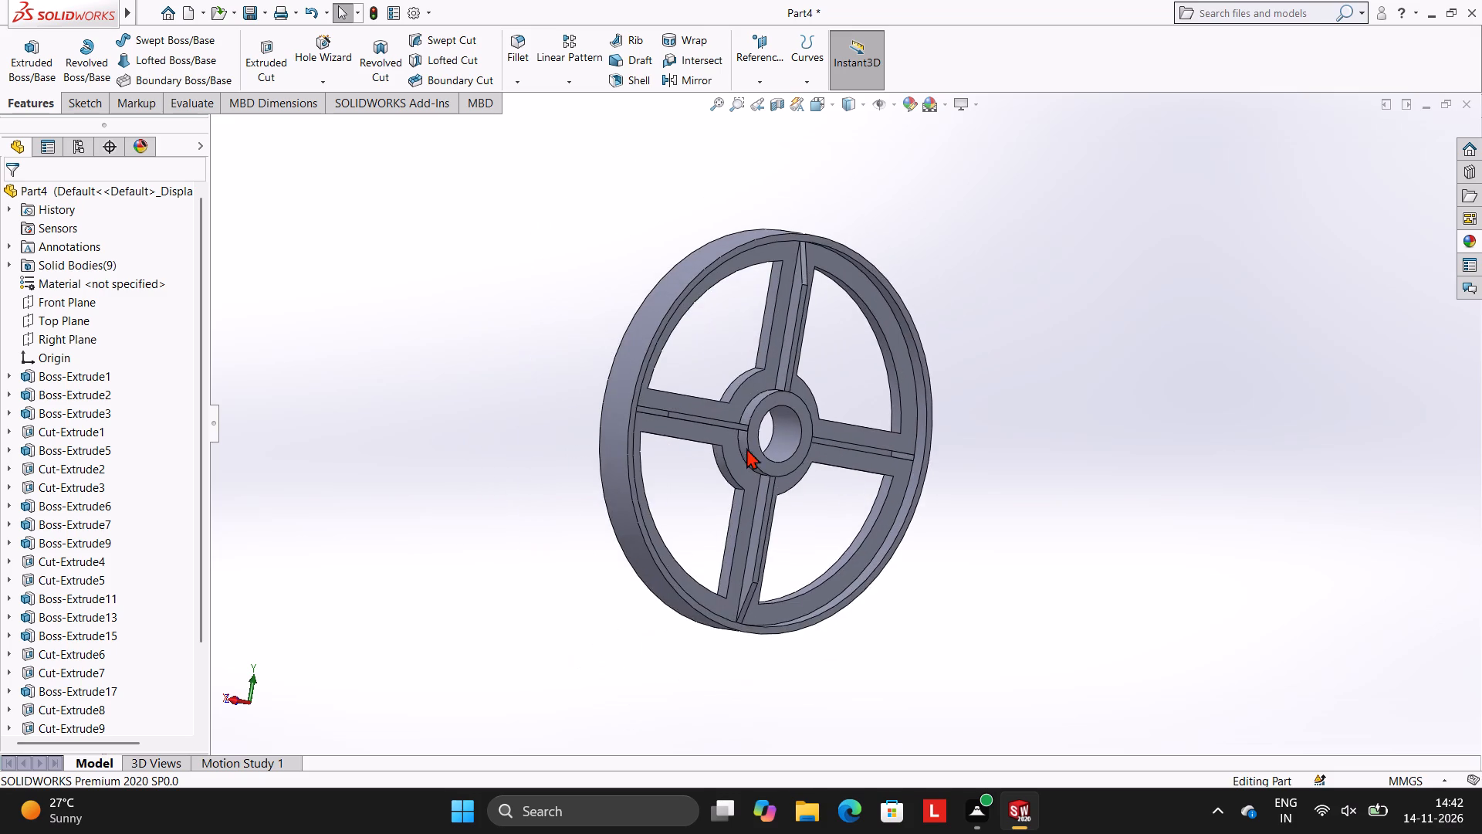
{"action": "middle_click_drag", "start_coordinate": [789, 432], "coordinate": [787, 425]}
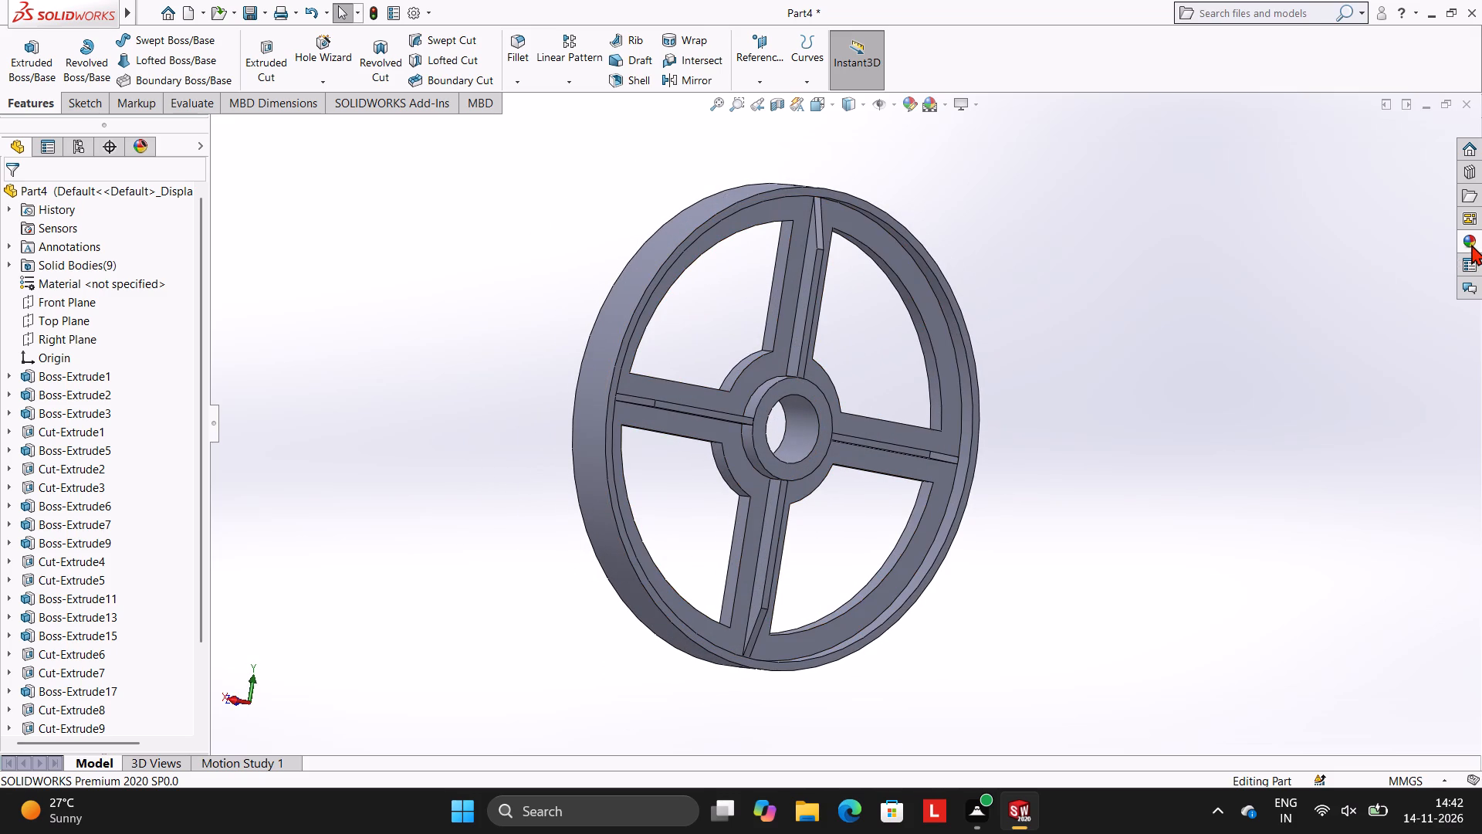
Apply the Yellow solid appearance to the main wheel body comprising the rim, arms and hub.
{"action": "left_click", "coordinate": [1471, 244]}
{"action": "left_click_drag", "start_coordinate": [1338, 392], "coordinate": [1075, 432]}
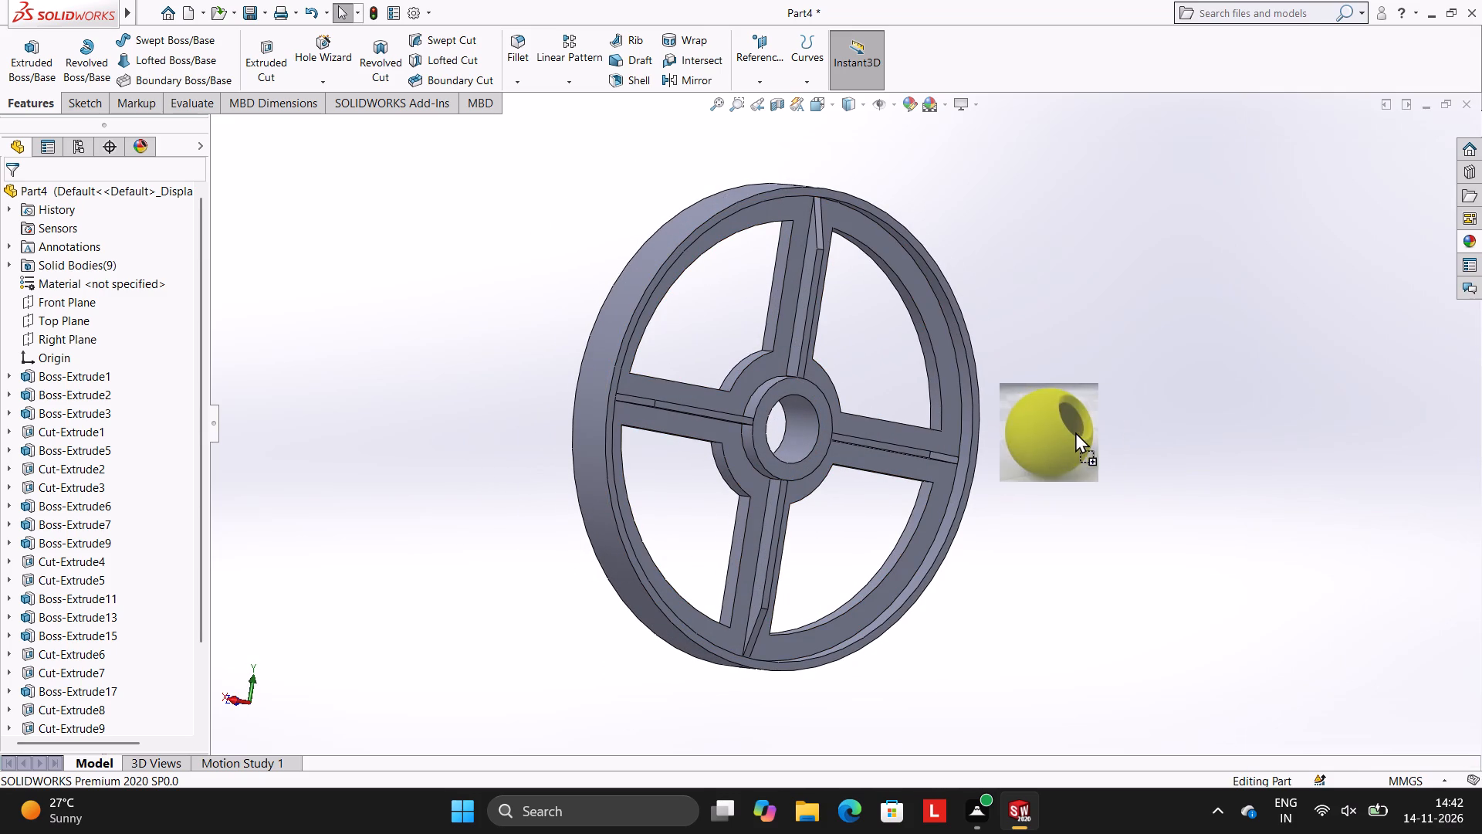
{"action": "left_click_drag", "start_coordinate": [1075, 432], "coordinate": [623, 324]}
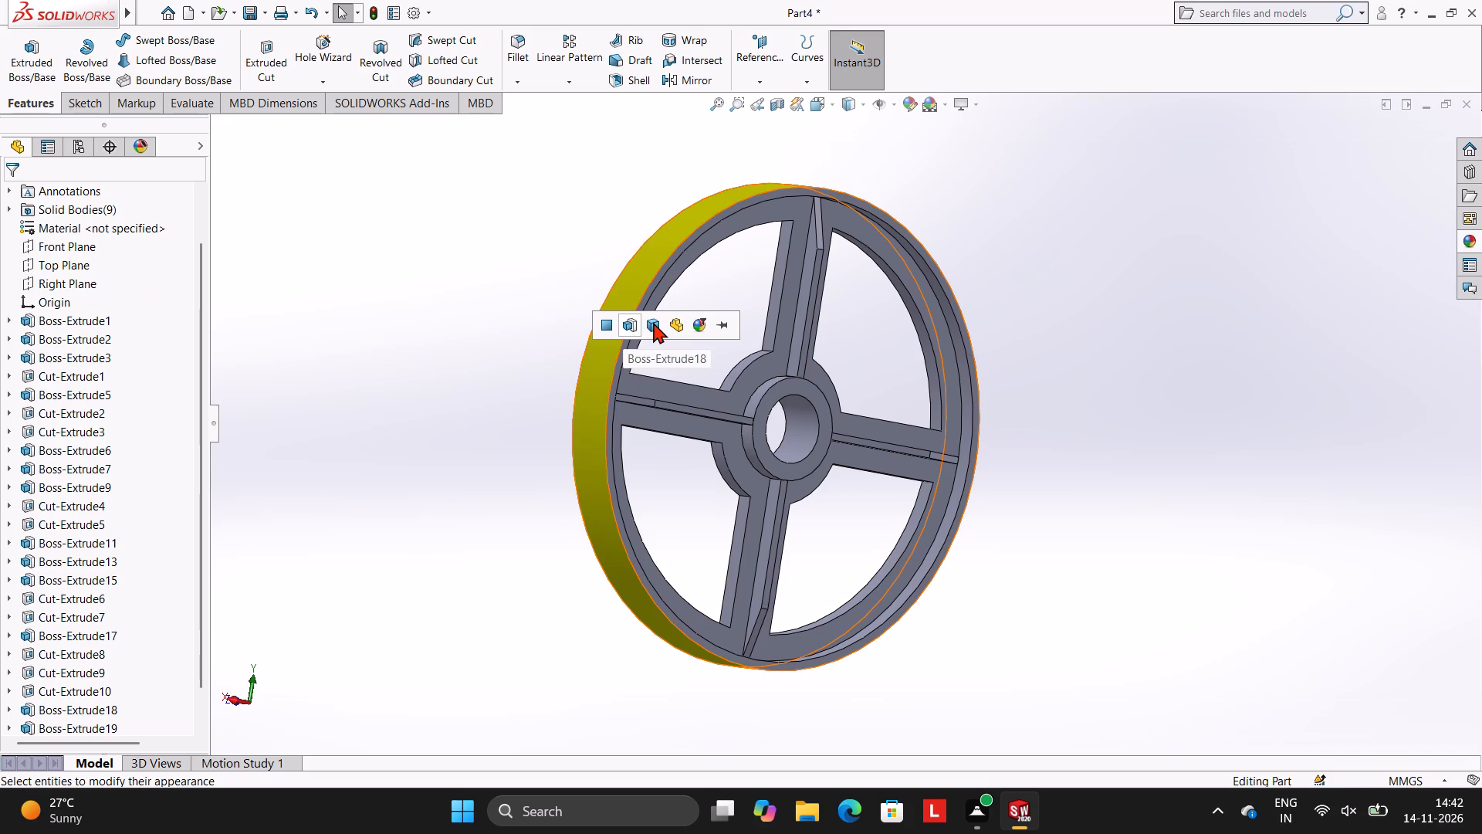
{"action": "left_click", "coordinate": [653, 322]}
Apply the Pink solid appearance to the rib body on the +Y arm of the wheel's -Z face.
{"action": "scroll", "coordinate": [835, 379], "scroll_direction": "down", "scroll_amount": 2}
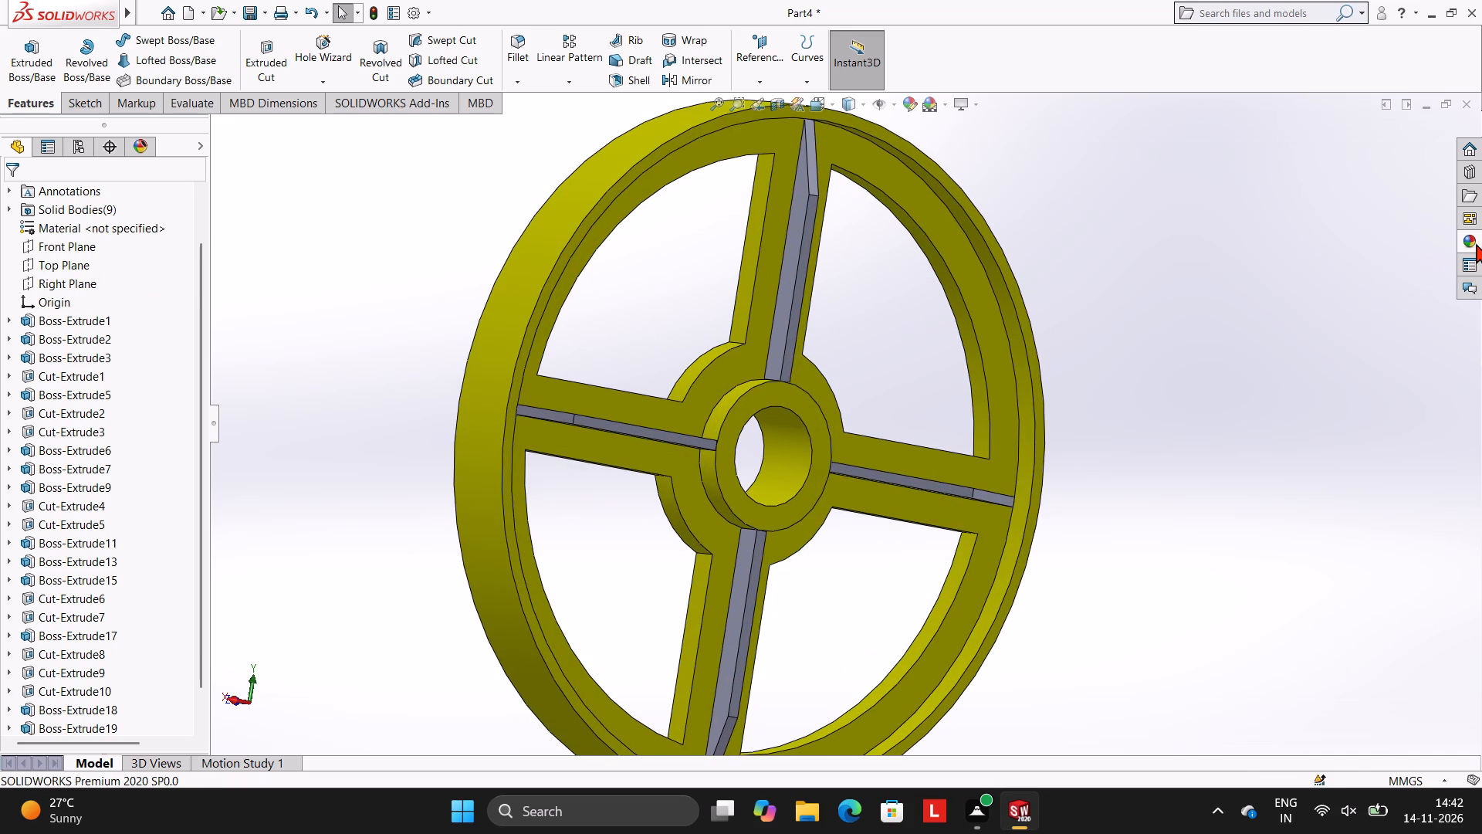
{"action": "left_click", "coordinate": [1476, 243]}
{"action": "scroll", "coordinate": [1386, 532], "scroll_direction": "down", "scroll_amount": 2}
{"action": "left_click_drag", "start_coordinate": [1305, 676], "coordinate": [1029, 549]}
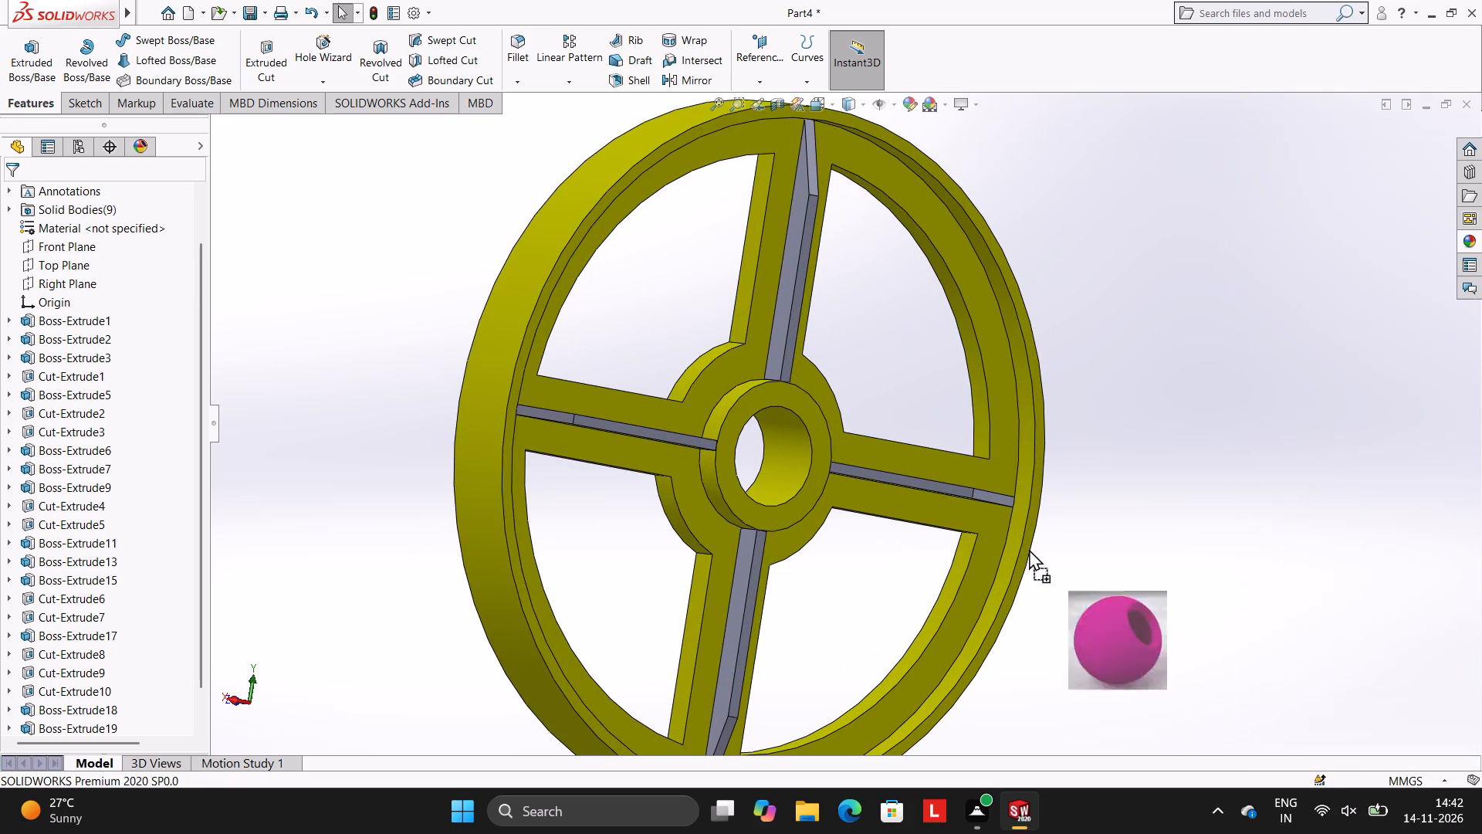
{"action": "left_click_drag", "start_coordinate": [1029, 549], "coordinate": [804, 259]}
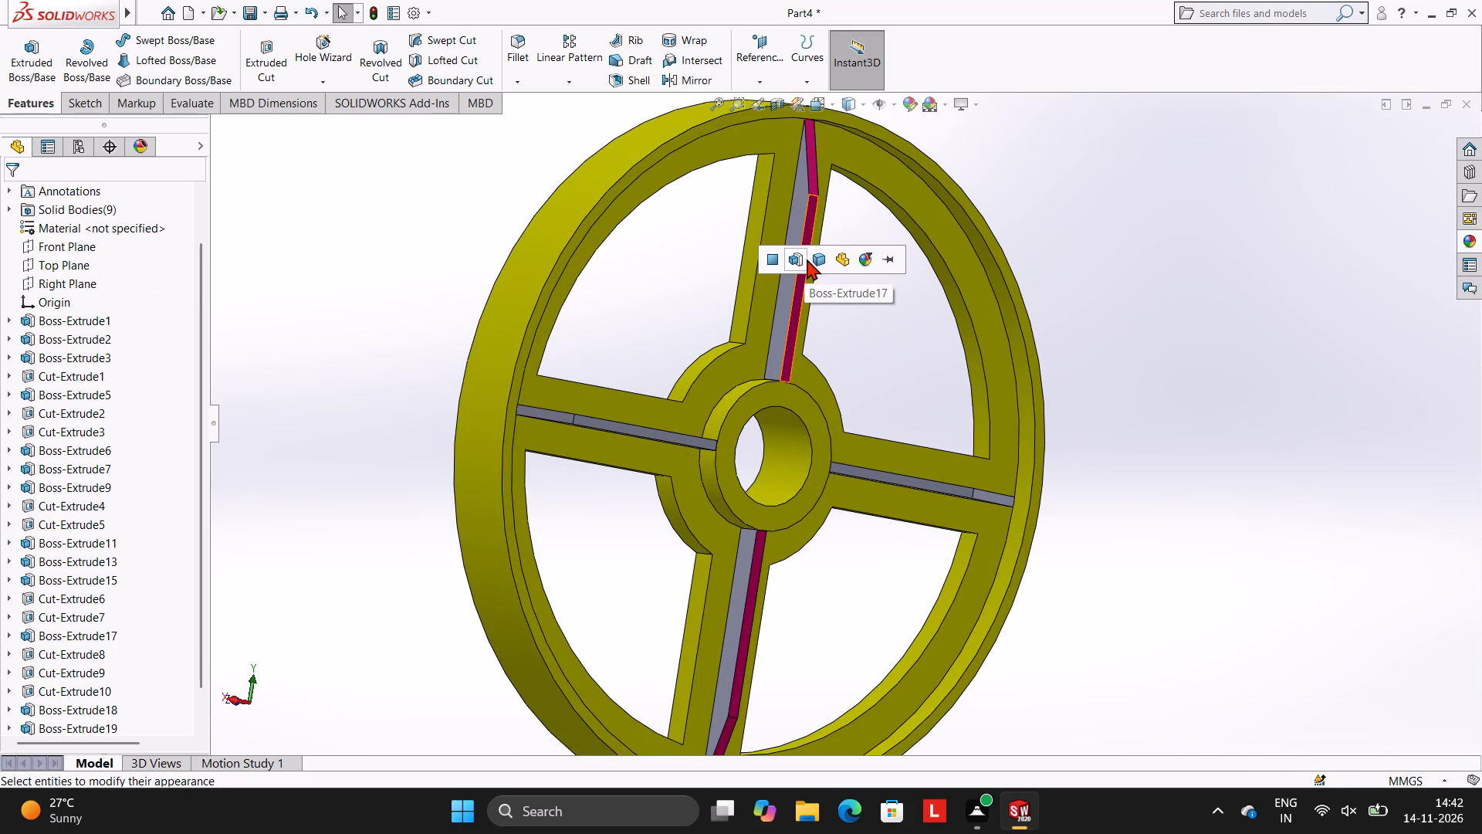
{"action": "left_click", "coordinate": [816, 259]}
Apply the Pink solid appearance to the rib body on the -X arm of the wheel's -Z face.
{"action": "scroll", "coordinate": [868, 493], "scroll_direction": "down", "scroll_amount": 2}
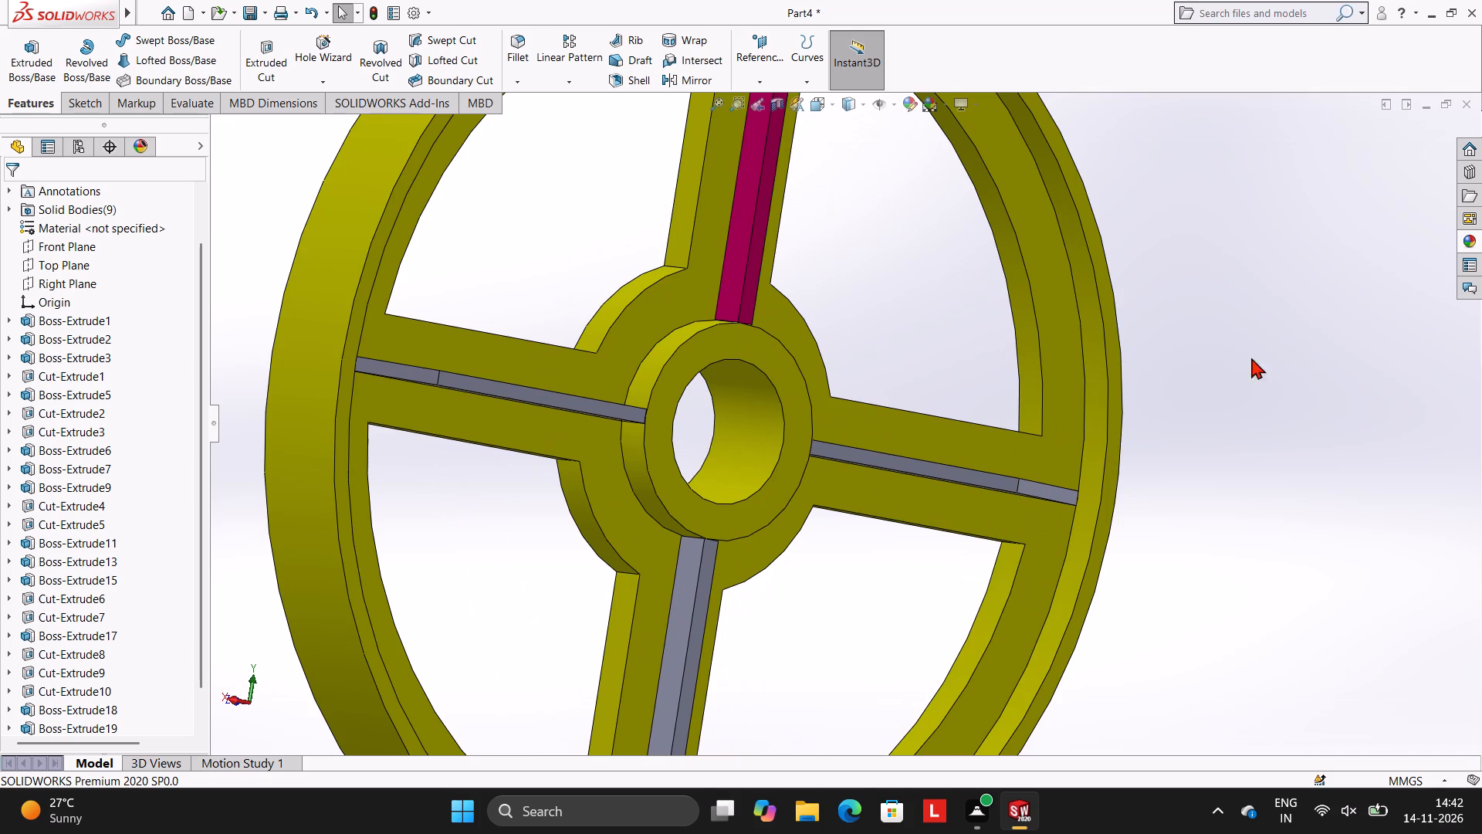
{"action": "left_click", "coordinate": [1469, 242]}
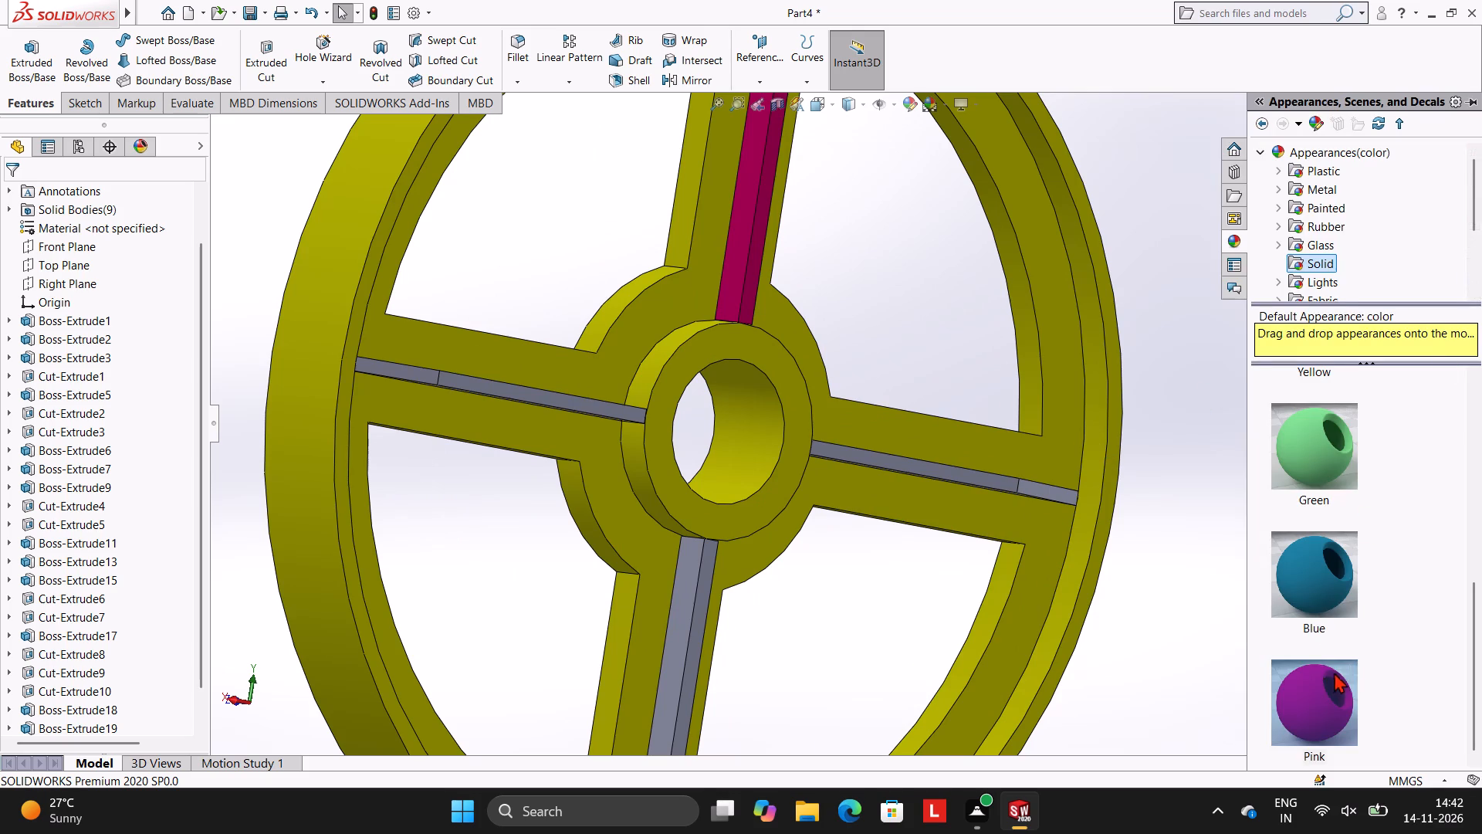
{"action": "left_click_drag", "start_coordinate": [1325, 679], "coordinate": [979, 469]}
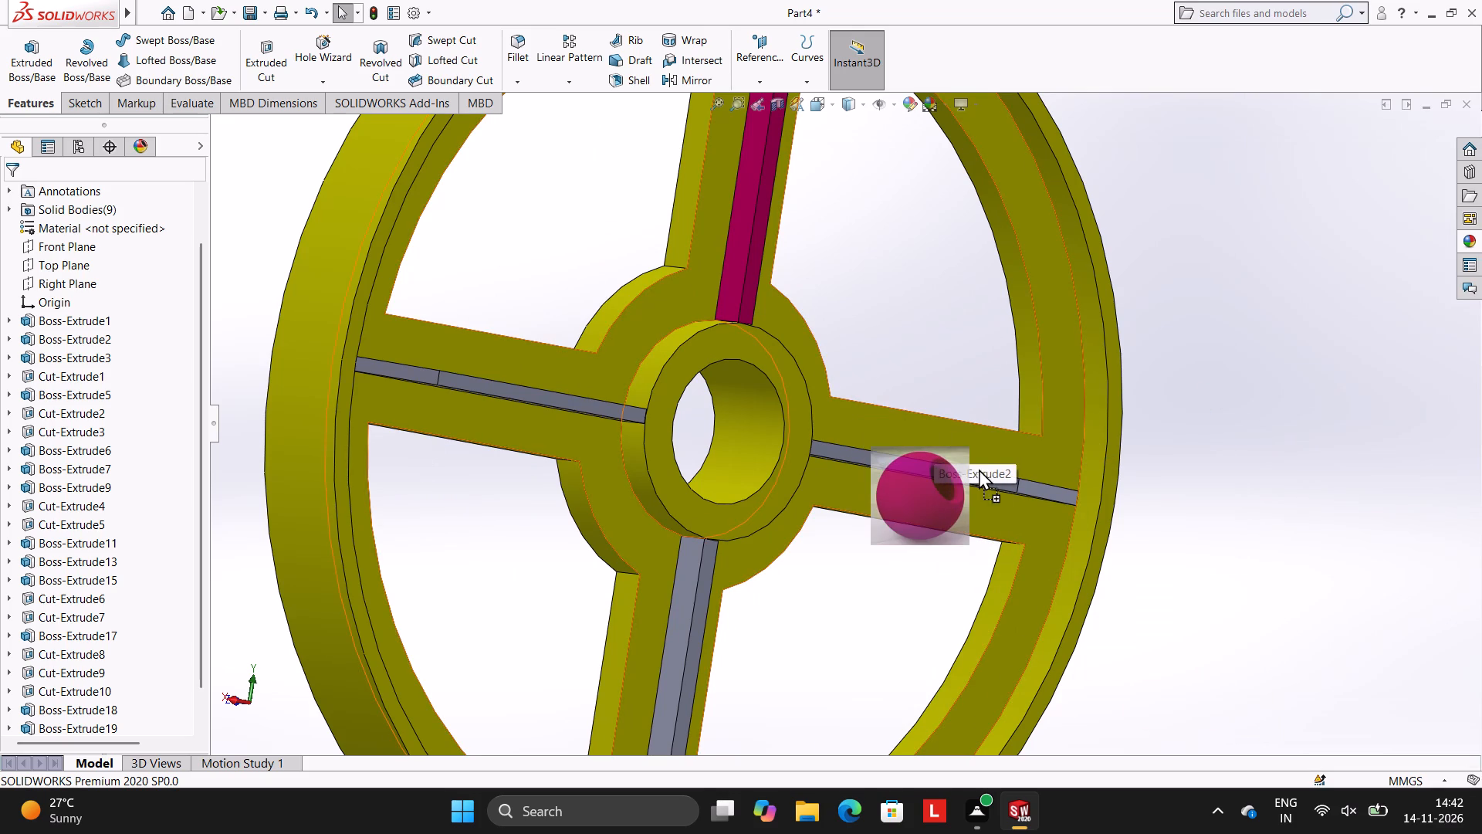
{"action": "left_click_drag", "start_coordinate": [979, 469], "coordinate": [978, 472]}
{"action": "scroll", "coordinate": [962, 449], "scroll_direction": "down", "scroll_amount": 5}
{"action": "left_click", "coordinate": [1470, 246]}
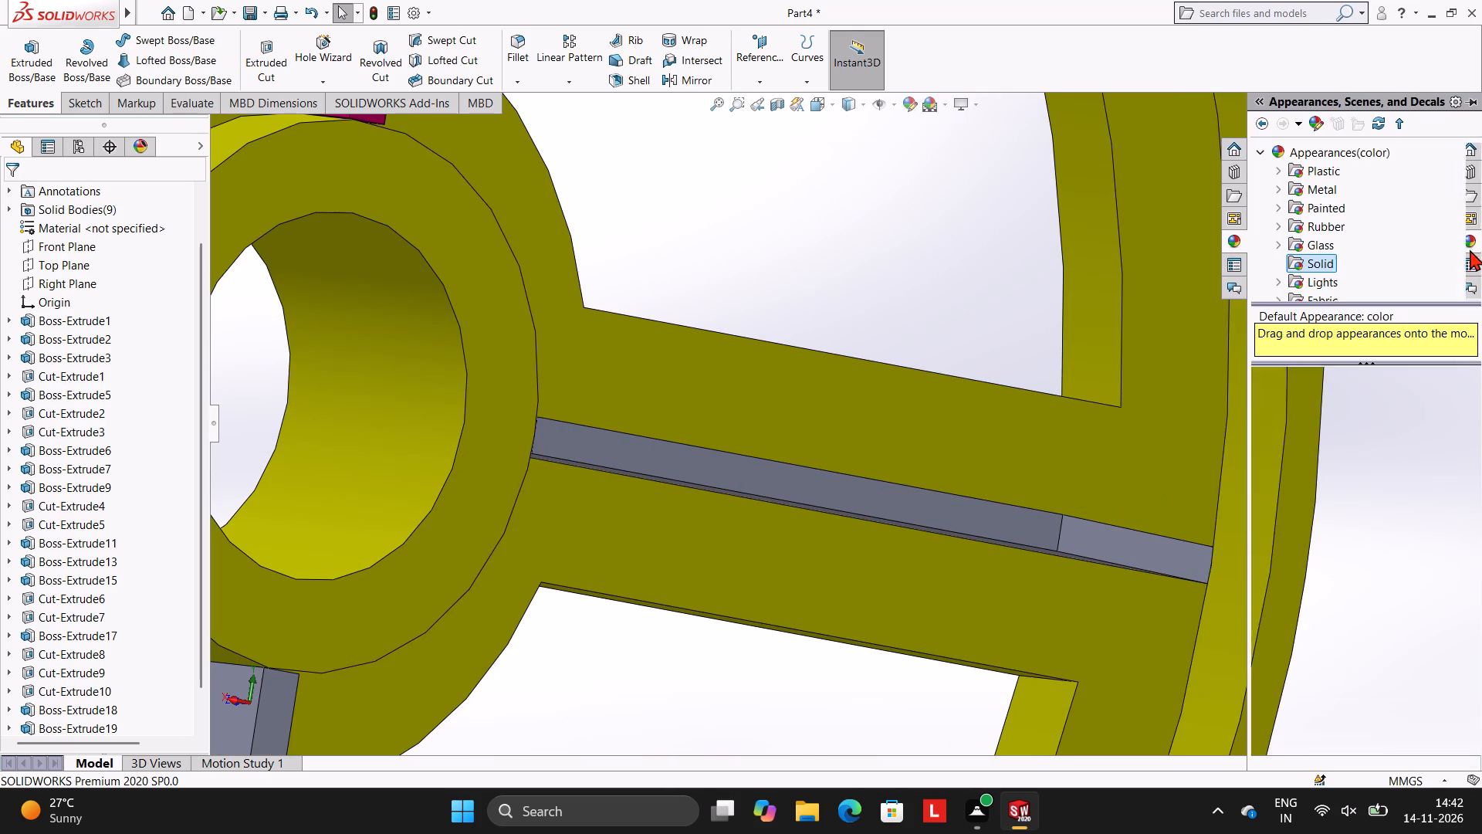
{"action": "left_click_drag", "start_coordinate": [1315, 705], "coordinate": [930, 500]}
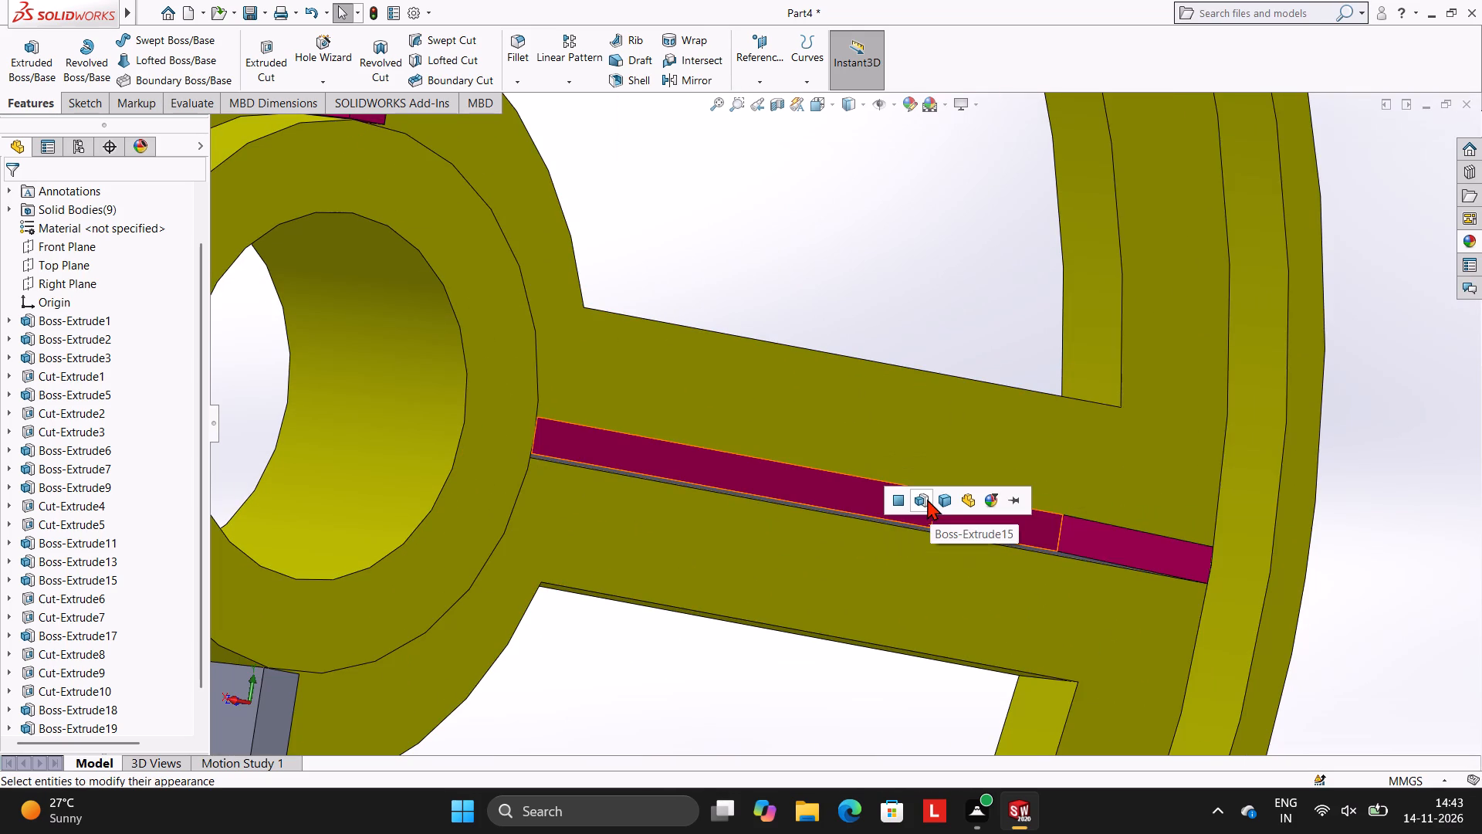
{"action": "left_click", "coordinate": [943, 498]}
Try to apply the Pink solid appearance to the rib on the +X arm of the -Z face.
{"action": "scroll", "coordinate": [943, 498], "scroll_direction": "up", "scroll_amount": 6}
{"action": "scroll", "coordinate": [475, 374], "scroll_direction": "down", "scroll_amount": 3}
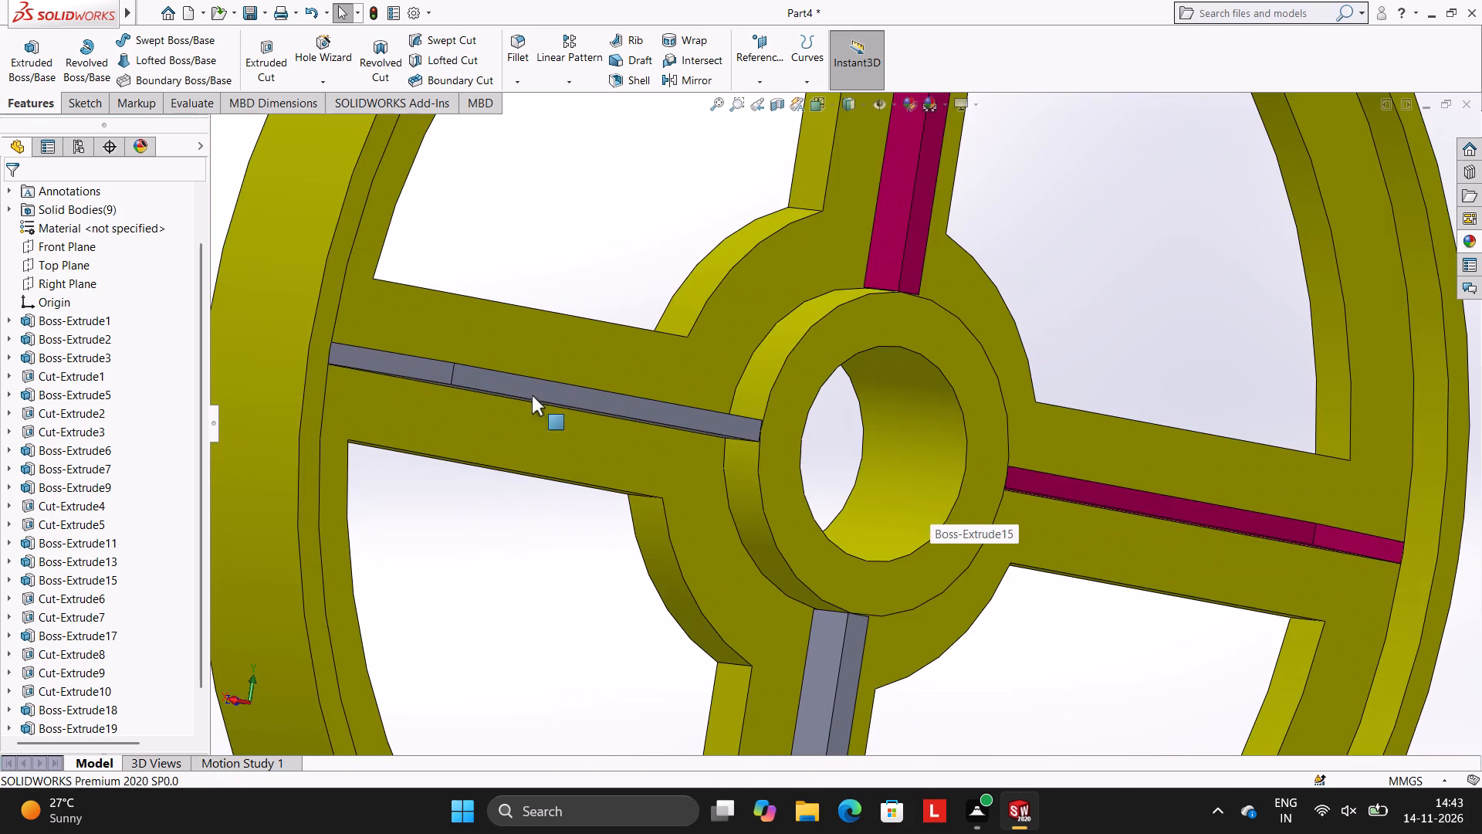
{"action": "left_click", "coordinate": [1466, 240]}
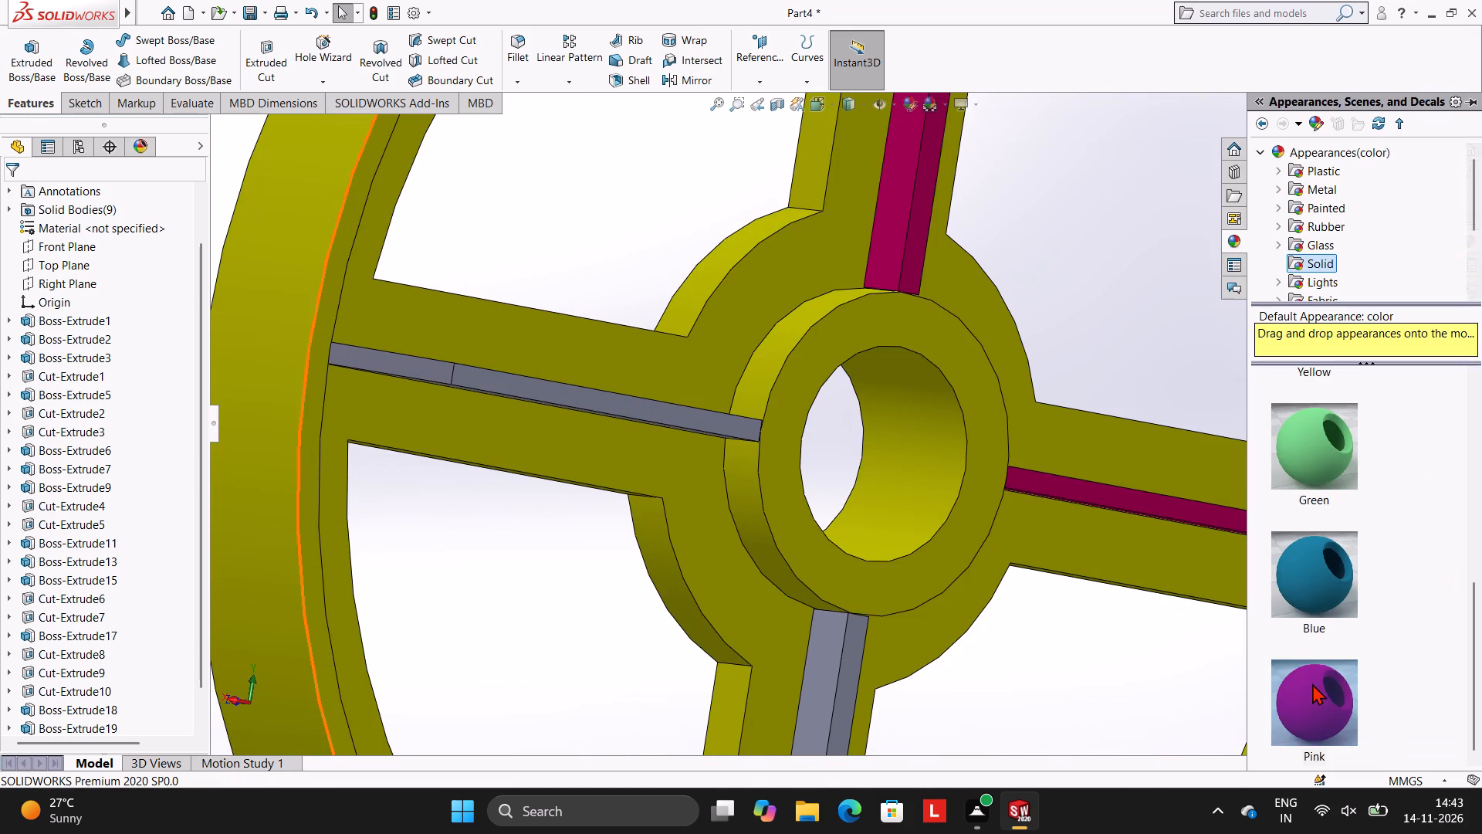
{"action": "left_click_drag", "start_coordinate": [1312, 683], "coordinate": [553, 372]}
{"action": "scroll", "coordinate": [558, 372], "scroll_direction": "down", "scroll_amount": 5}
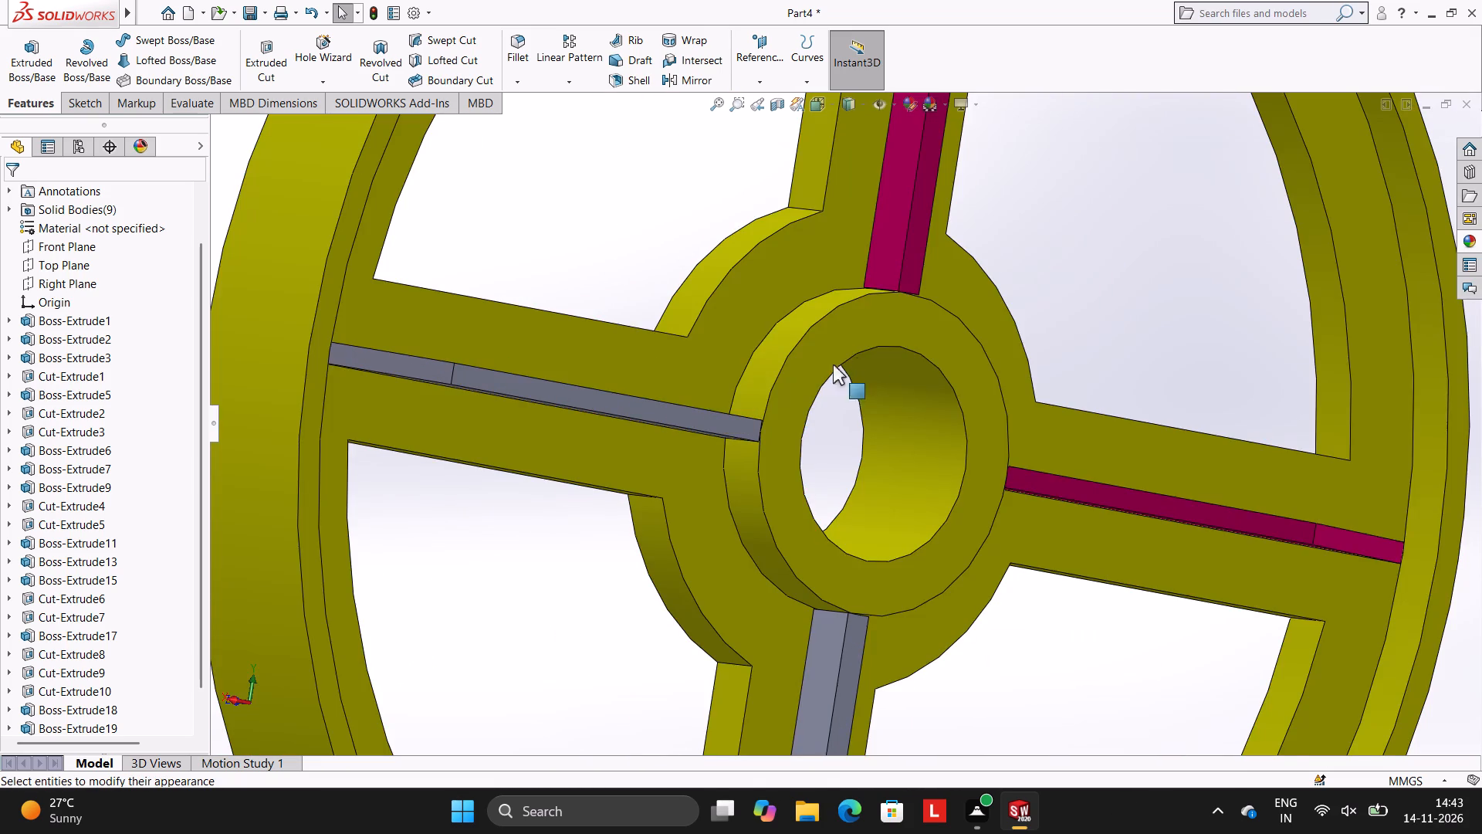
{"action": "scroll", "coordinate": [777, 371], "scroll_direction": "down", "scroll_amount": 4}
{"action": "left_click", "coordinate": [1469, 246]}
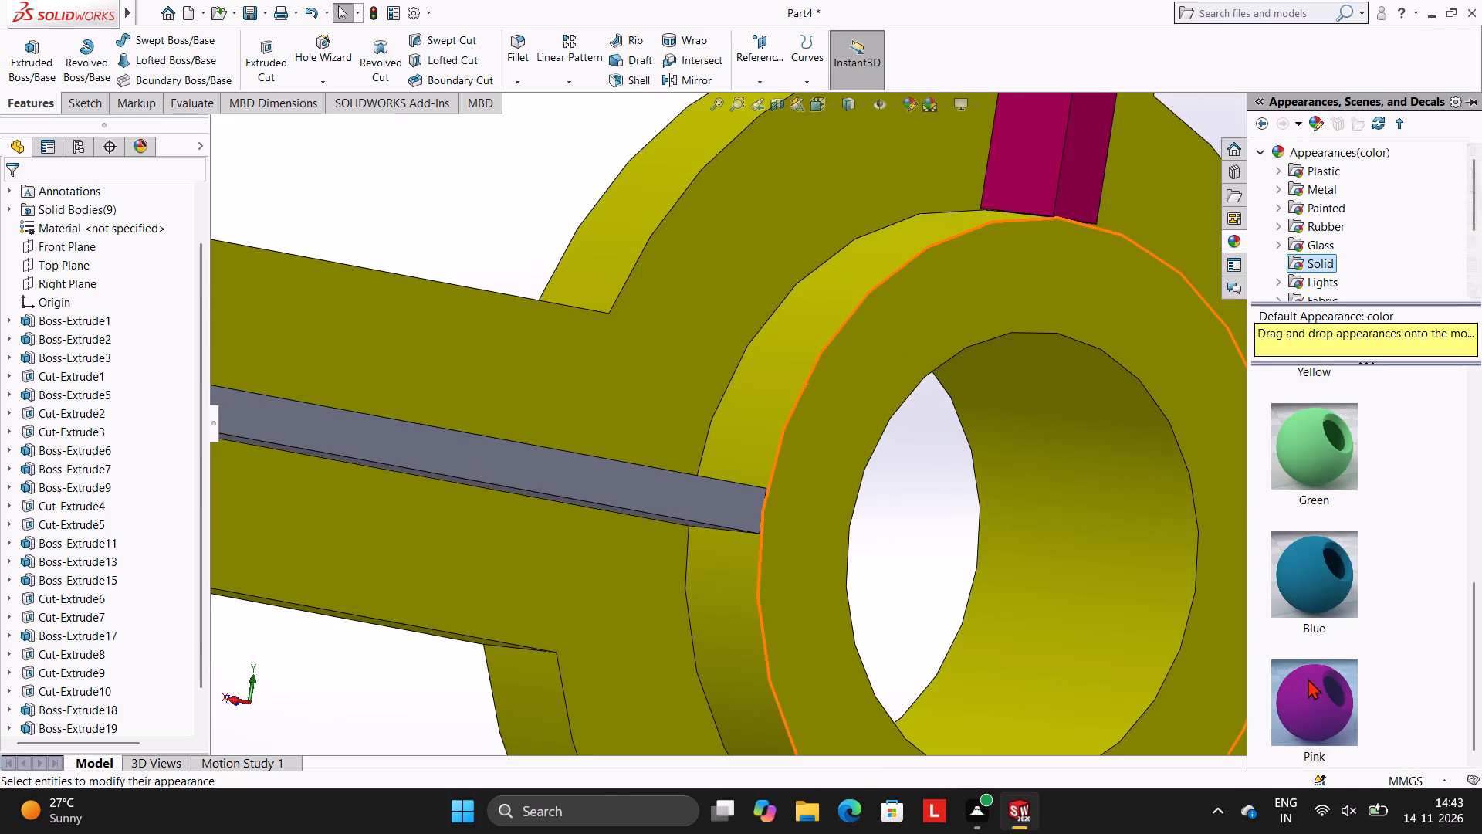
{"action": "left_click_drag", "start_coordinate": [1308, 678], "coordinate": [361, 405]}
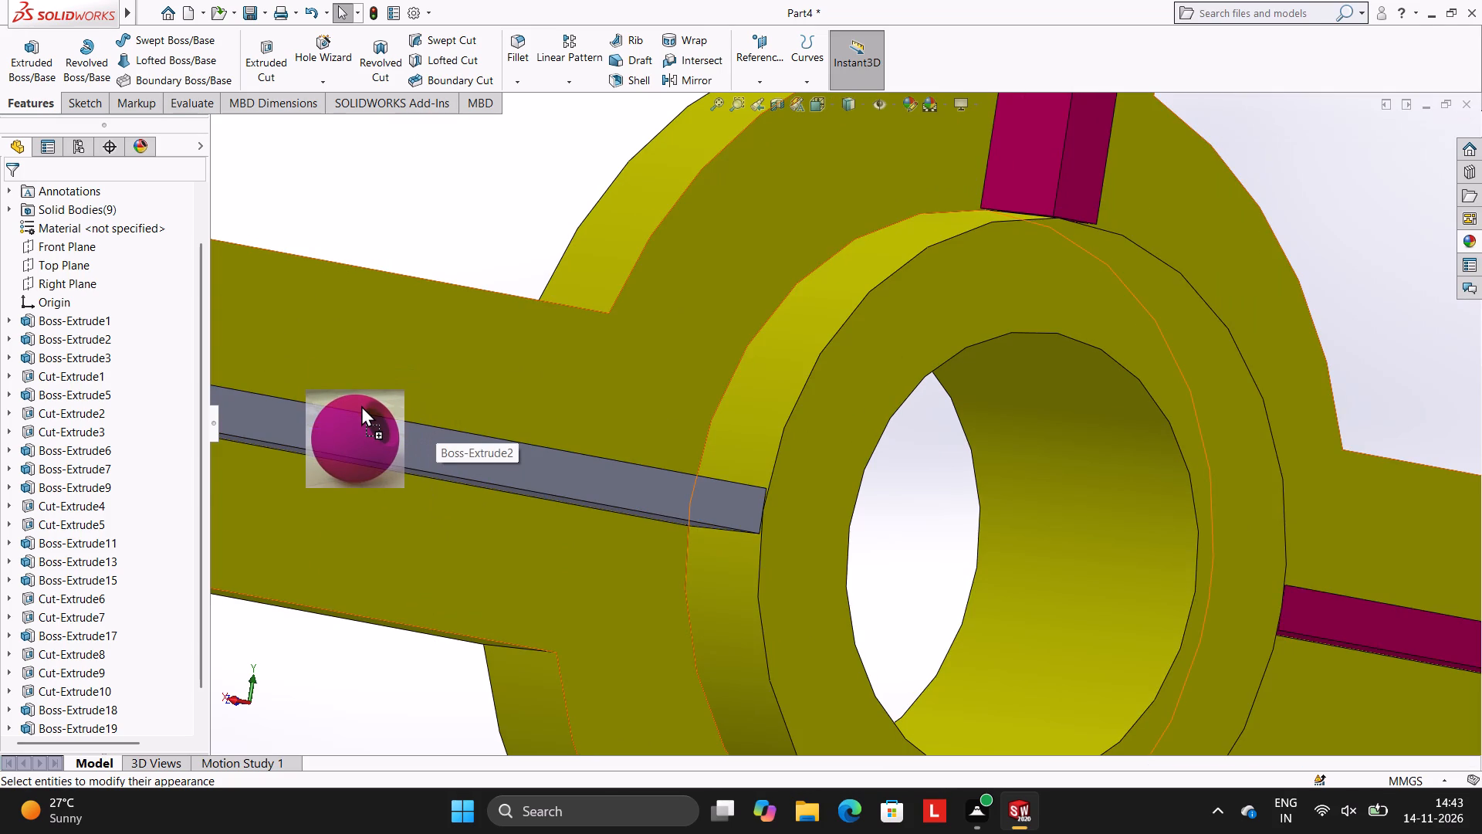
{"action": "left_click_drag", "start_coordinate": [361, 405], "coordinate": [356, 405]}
Apply the Pink solid appearance to the rib body on the +X arm of the wheel's -Z face.
{"action": "scroll", "coordinate": [577, 408], "scroll_direction": "up", "scroll_amount": 3}
{"action": "scroll", "coordinate": [633, 404], "scroll_direction": "down", "scroll_amount": 4}
{"action": "scroll", "coordinate": [624, 416], "scroll_direction": "up", "scroll_amount": 4}
{"action": "scroll", "coordinate": [792, 447], "scroll_direction": "down", "scroll_amount": 1}
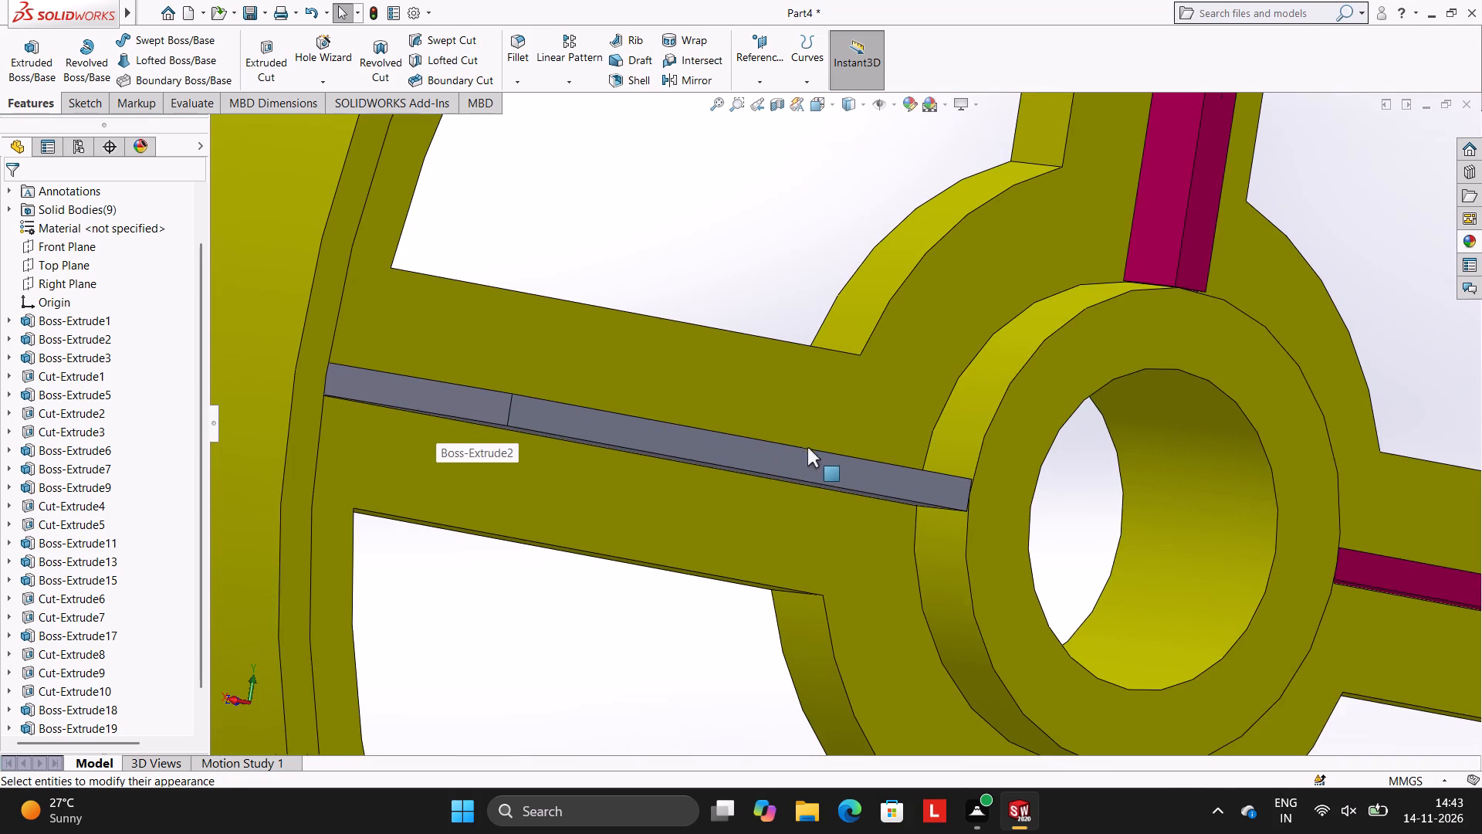
{"action": "scroll", "coordinate": [807, 447], "scroll_direction": "down", "scroll_amount": 1}
{"action": "left_click", "coordinate": [1470, 244]}
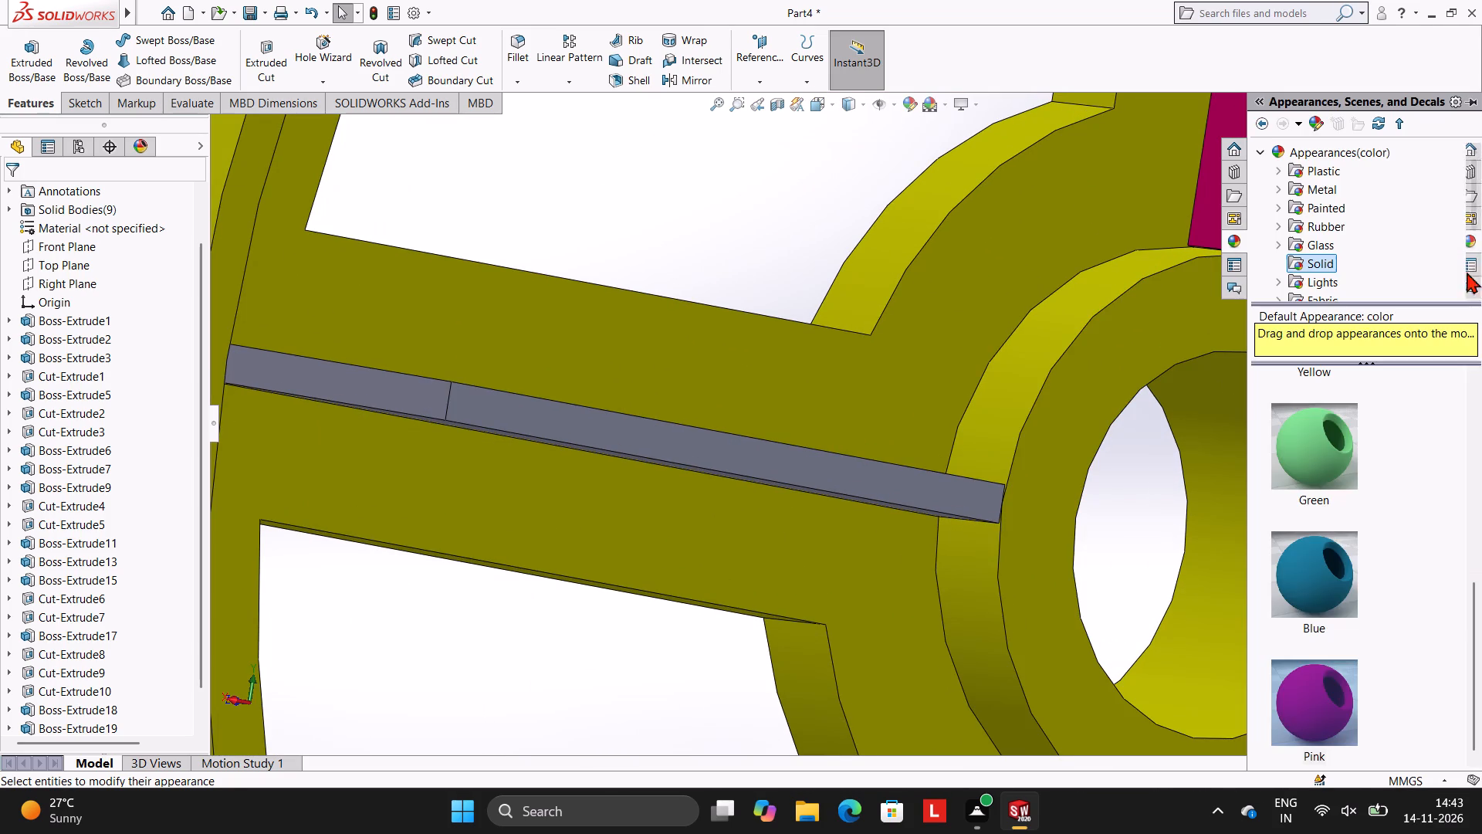
{"action": "left_click_drag", "start_coordinate": [1321, 676], "coordinate": [561, 397]}
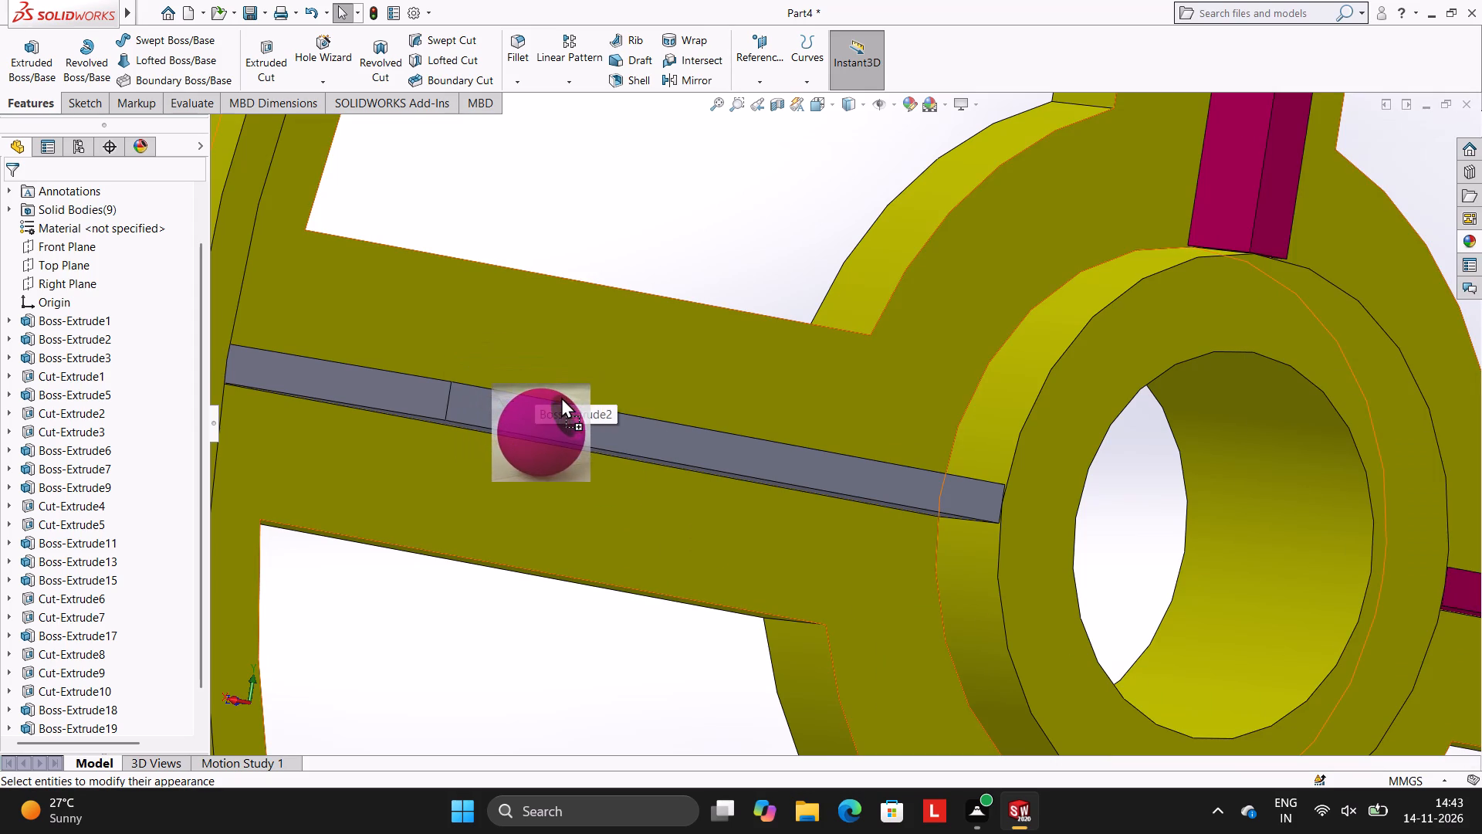
{"action": "left_click_drag", "start_coordinate": [561, 397], "coordinate": [630, 425]}
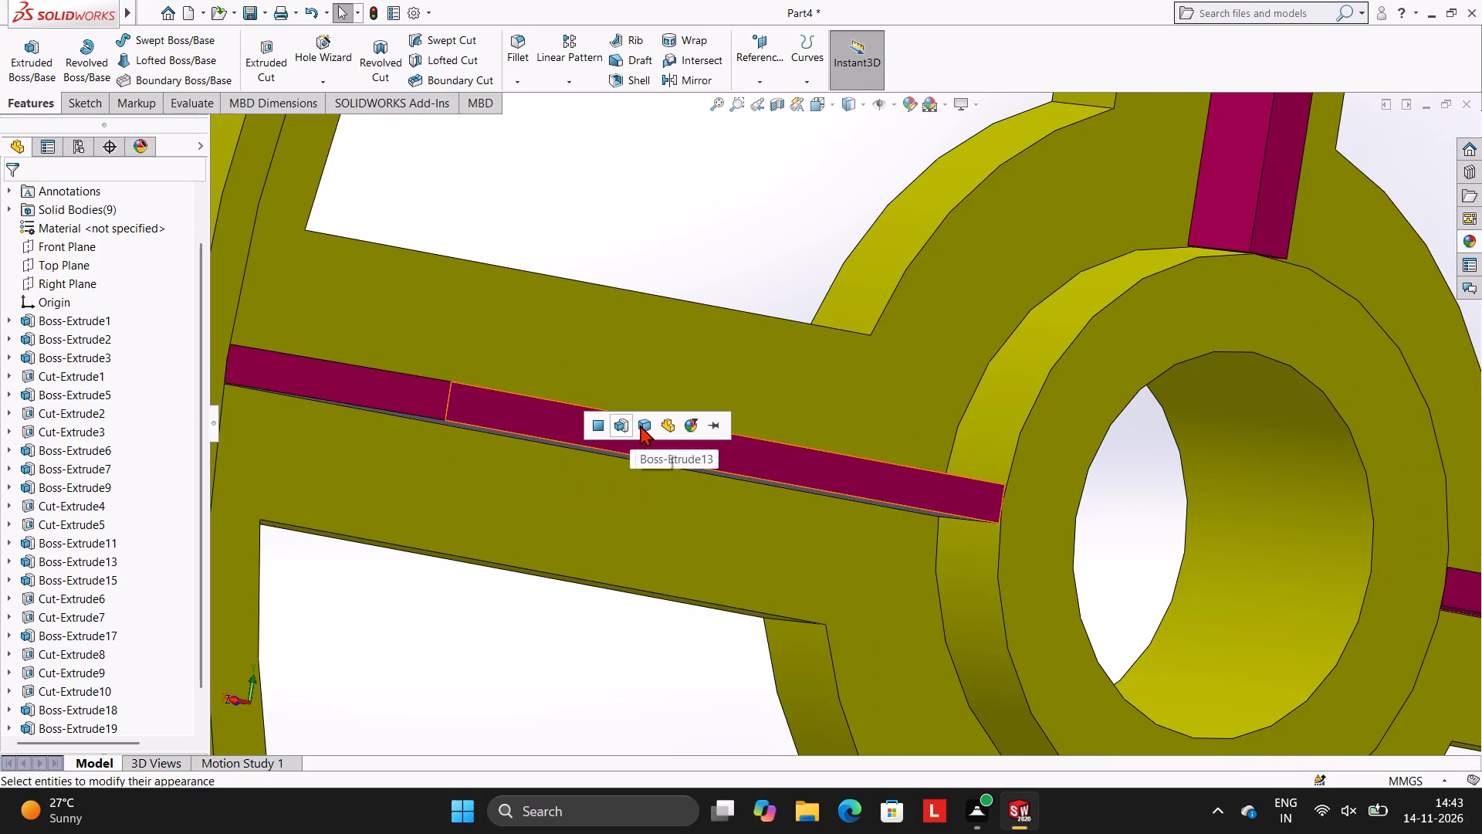
{"action": "left_click", "coordinate": [640, 425]}
Apply the Pink solid appearance to the rib body on the -Y arm of the wheel's -Z face.
{"action": "scroll", "coordinate": [656, 428], "scroll_direction": "up", "scroll_amount": 12}
{"action": "scroll", "coordinate": [1014, 527], "scroll_direction": "down", "scroll_amount": 6}
{"action": "scroll", "coordinate": [429, 436], "scroll_direction": "up", "scroll_amount": 5}
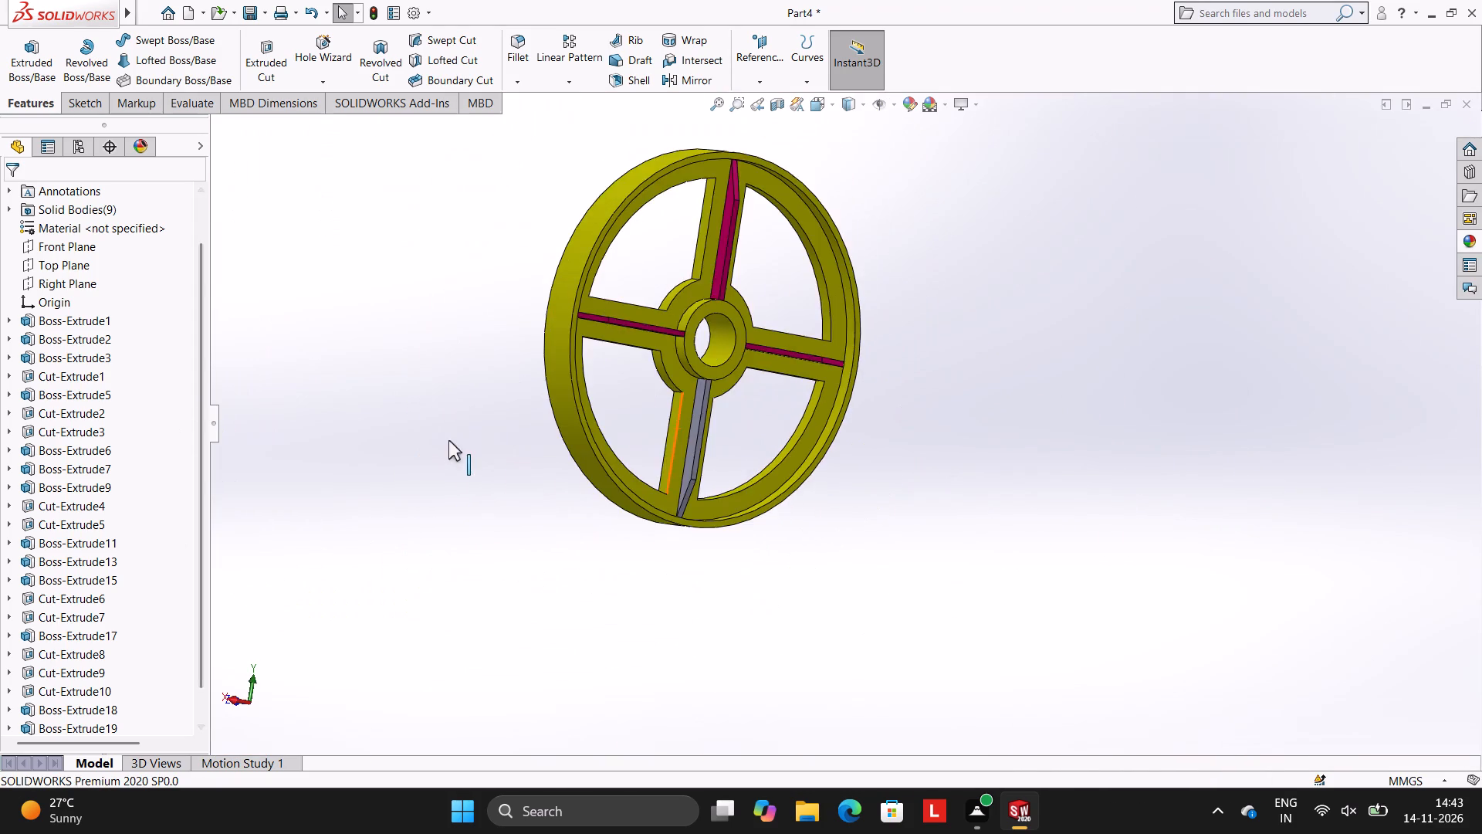
{"action": "scroll", "coordinate": [570, 443], "scroll_direction": "down", "scroll_amount": 3}
{"action": "scroll", "coordinate": [631, 434], "scroll_direction": "up", "scroll_amount": 1}
{"action": "scroll", "coordinate": [863, 474], "scroll_direction": "down", "scroll_amount": 4}
{"action": "scroll", "coordinate": [797, 377], "scroll_direction": "down", "scroll_amount": 2}
{"action": "scroll", "coordinate": [795, 372], "scroll_direction": "up", "scroll_amount": 4}
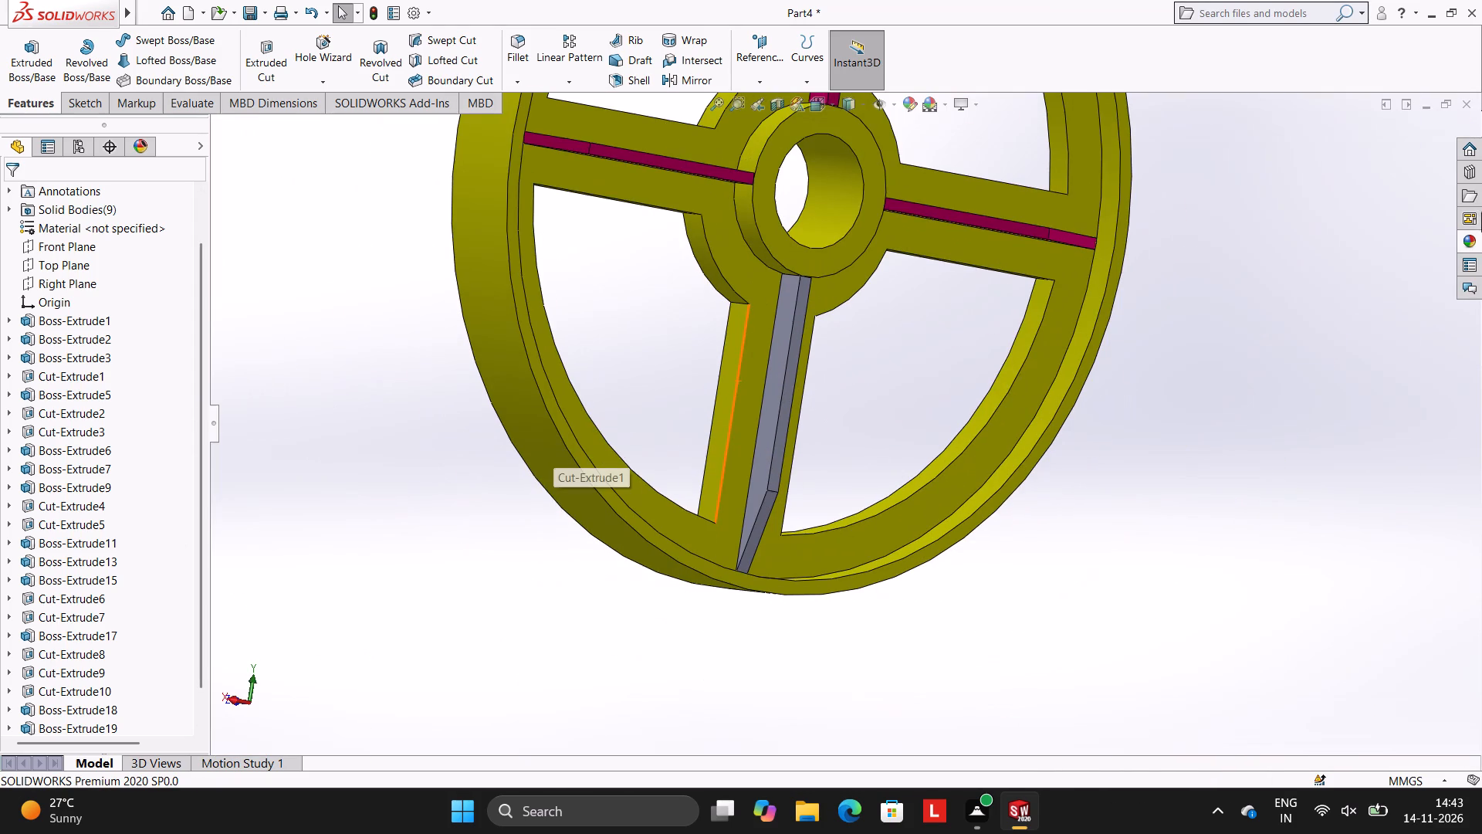
{"action": "left_click", "coordinate": [1466, 235]}
{"action": "scroll", "coordinate": [1334, 533], "scroll_direction": "down", "scroll_amount": 1}
{"action": "left_click_drag", "start_coordinate": [1322, 677], "coordinate": [832, 443]}
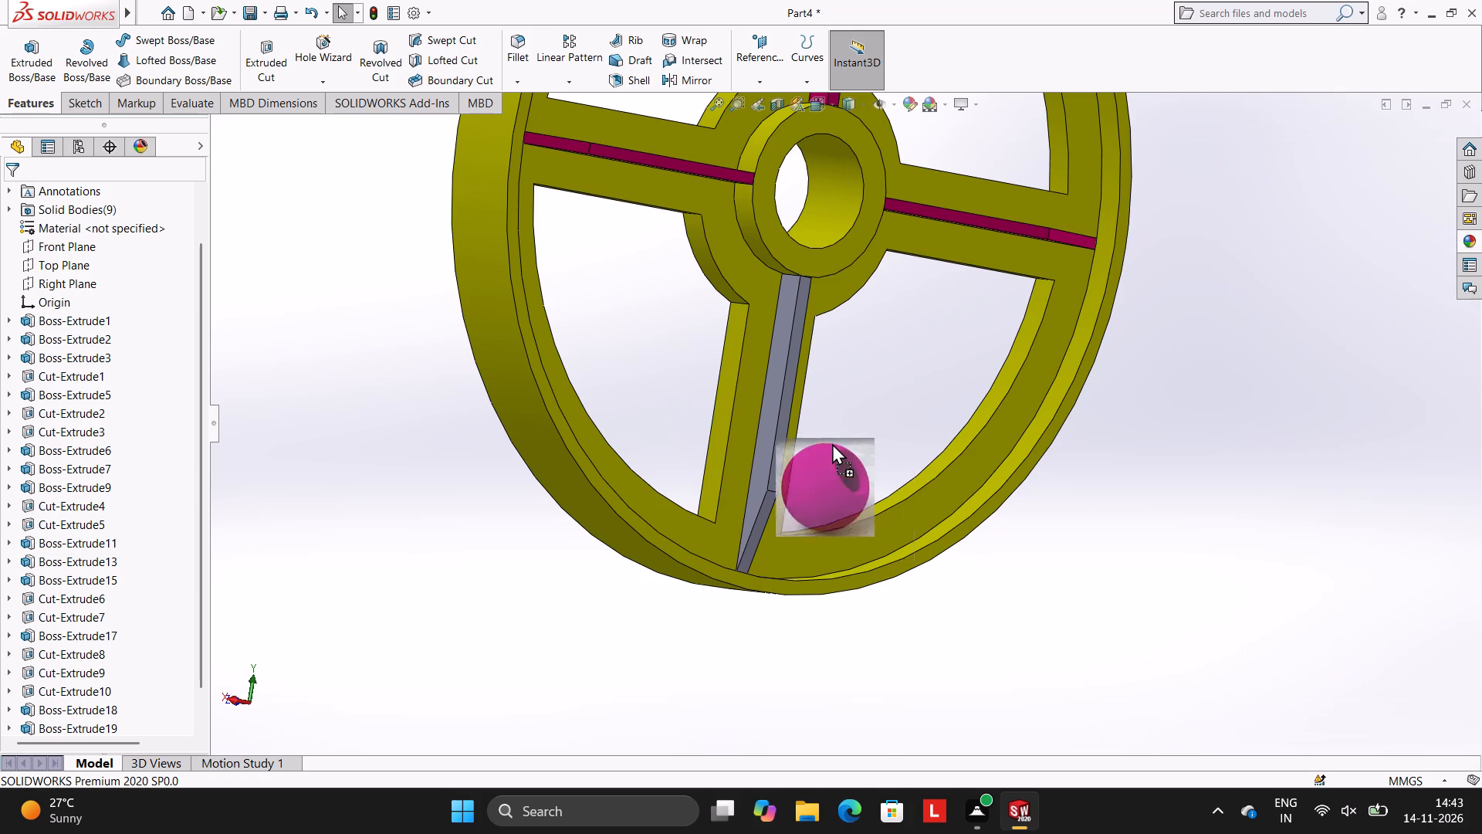
{"action": "left_click_drag", "start_coordinate": [832, 443], "coordinate": [784, 381]}
{"action": "left_click", "coordinate": [794, 381]}
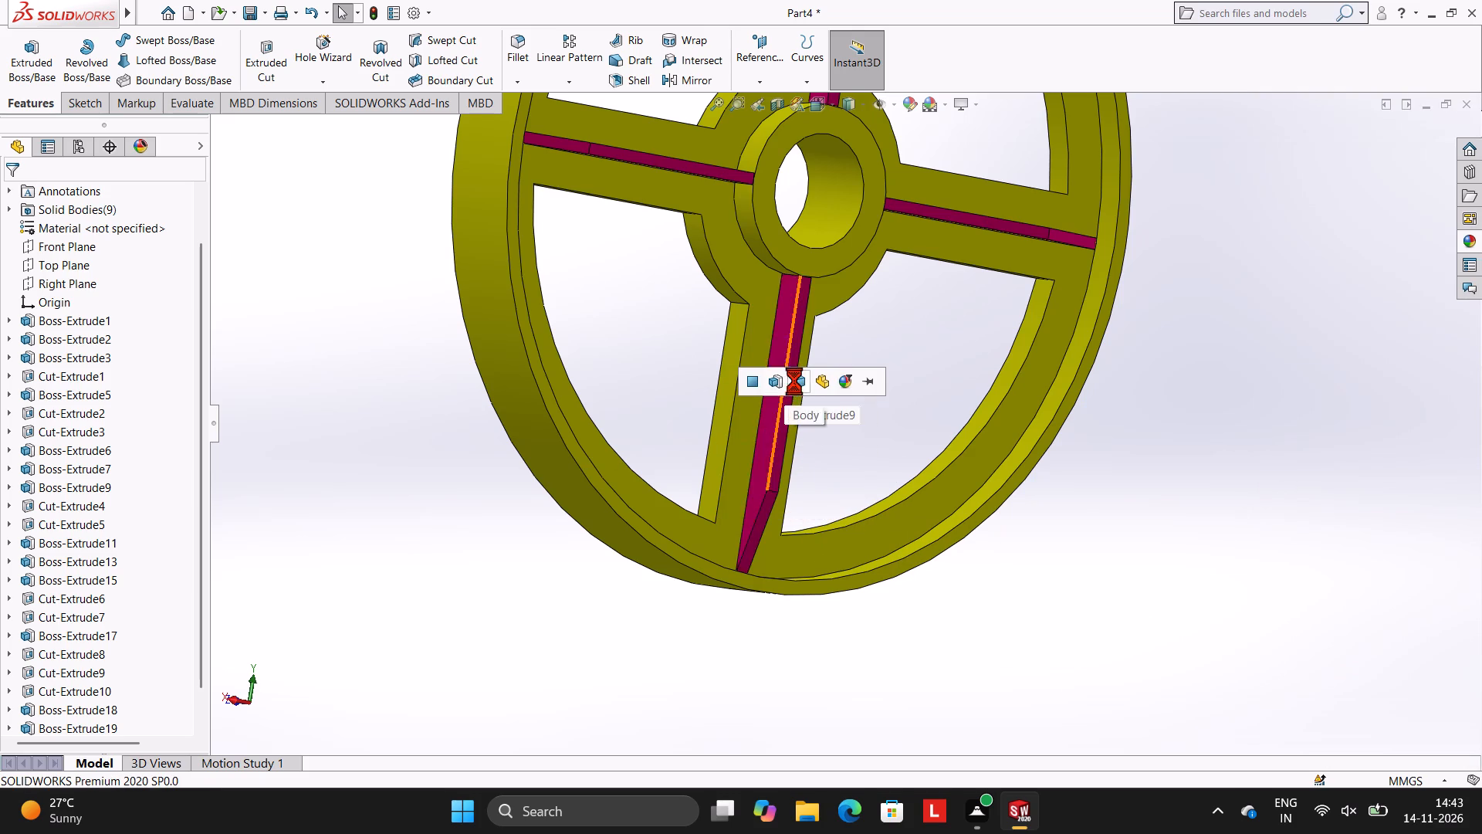
Apply the Green Solid appearance to the raised hub ring feature on the wheel's -Z face.
{"action": "scroll", "coordinate": [824, 364], "scroll_direction": "down", "scroll_amount": 3}
{"action": "scroll", "coordinate": [834, 317], "scroll_direction": "up", "scroll_amount": 8}
{"action": "scroll", "coordinate": [905, 334], "scroll_direction": "down", "scroll_amount": 5}
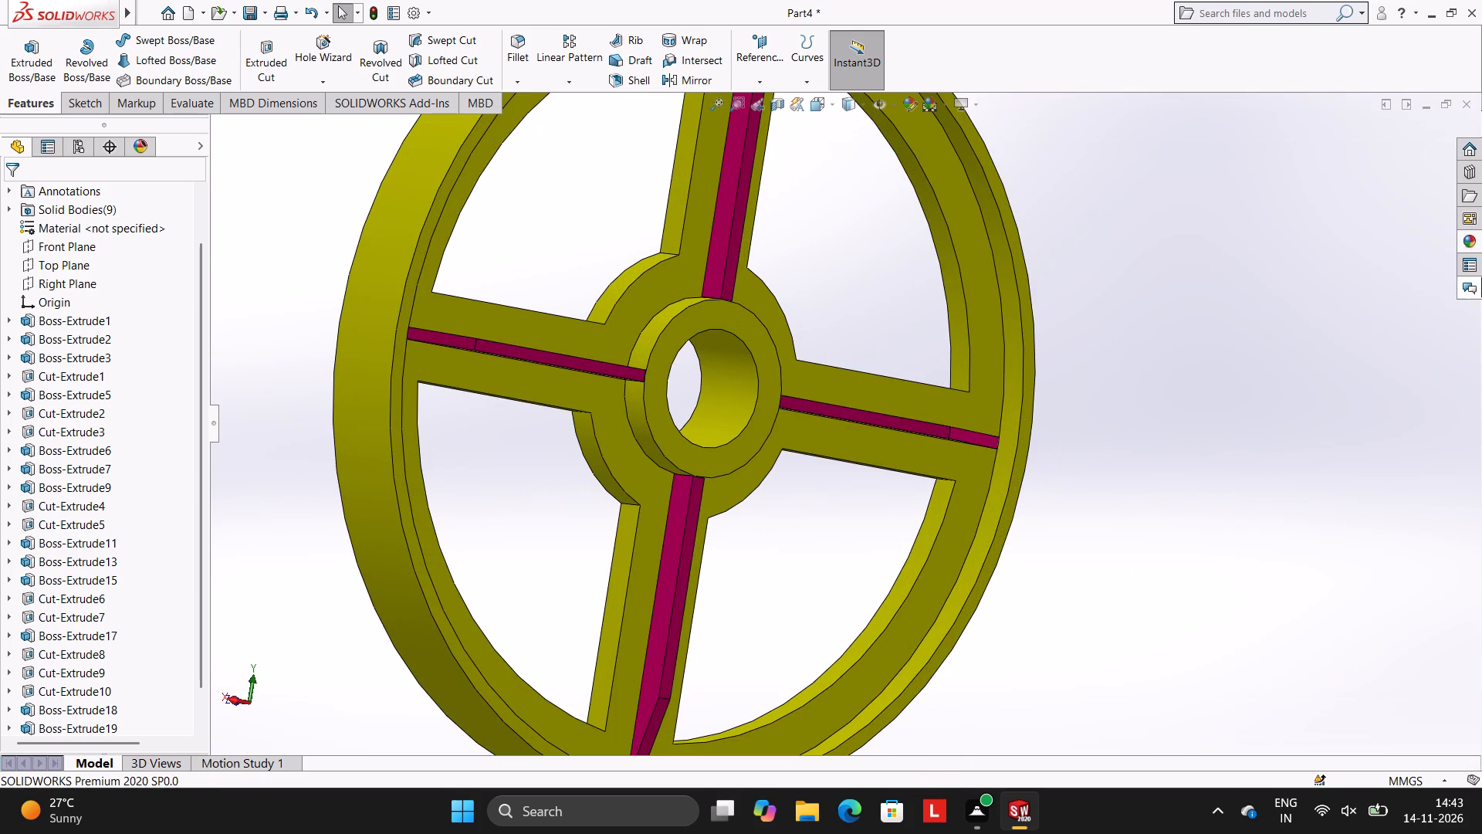
{"action": "left_click", "coordinate": [1470, 240]}
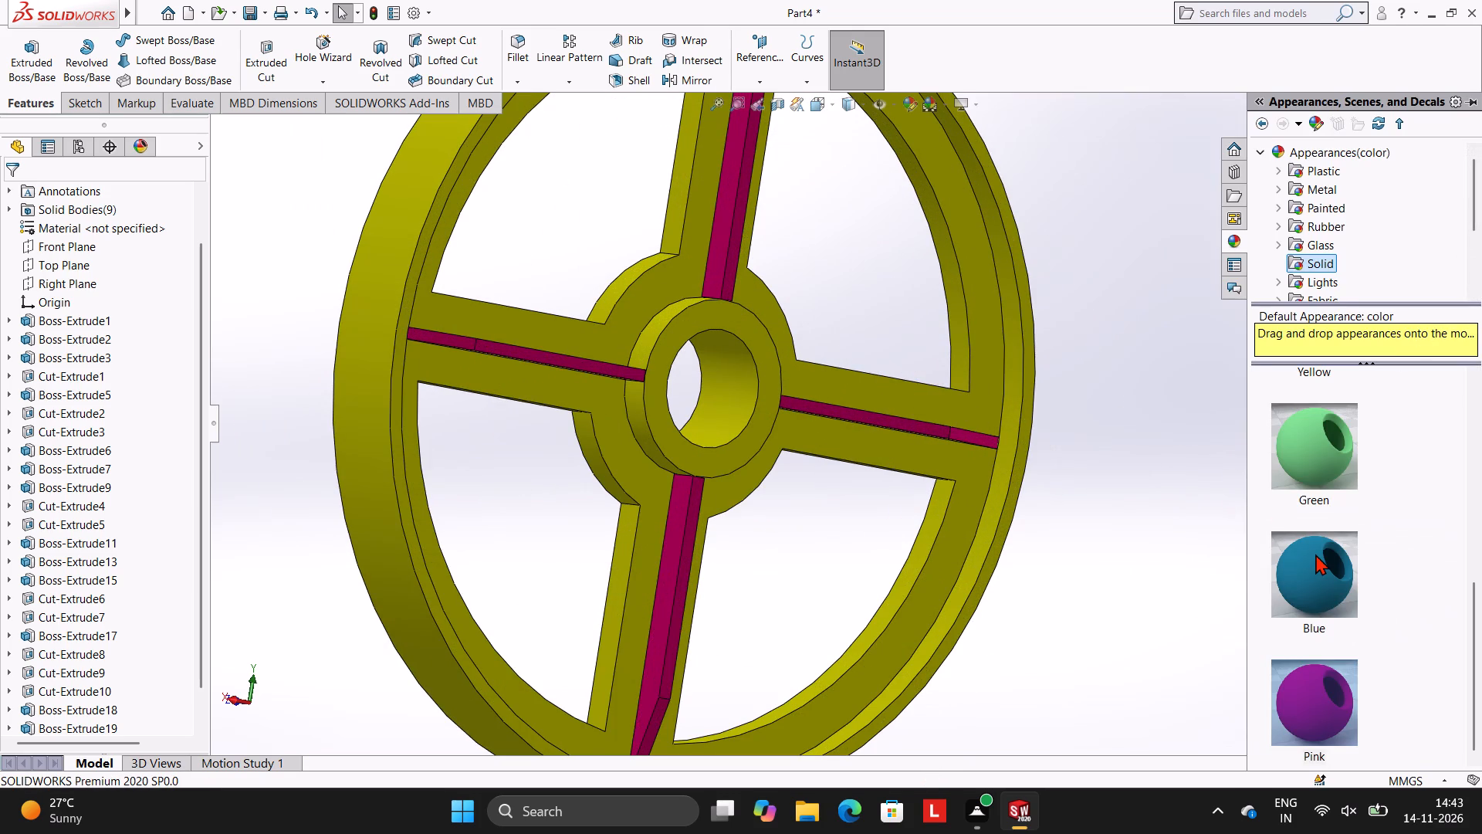
{"action": "scroll", "coordinate": [1316, 509], "scroll_direction": "up", "scroll_amount": 3}
{"action": "scroll", "coordinate": [1325, 536], "scroll_direction": "down", "scroll_amount": 2}
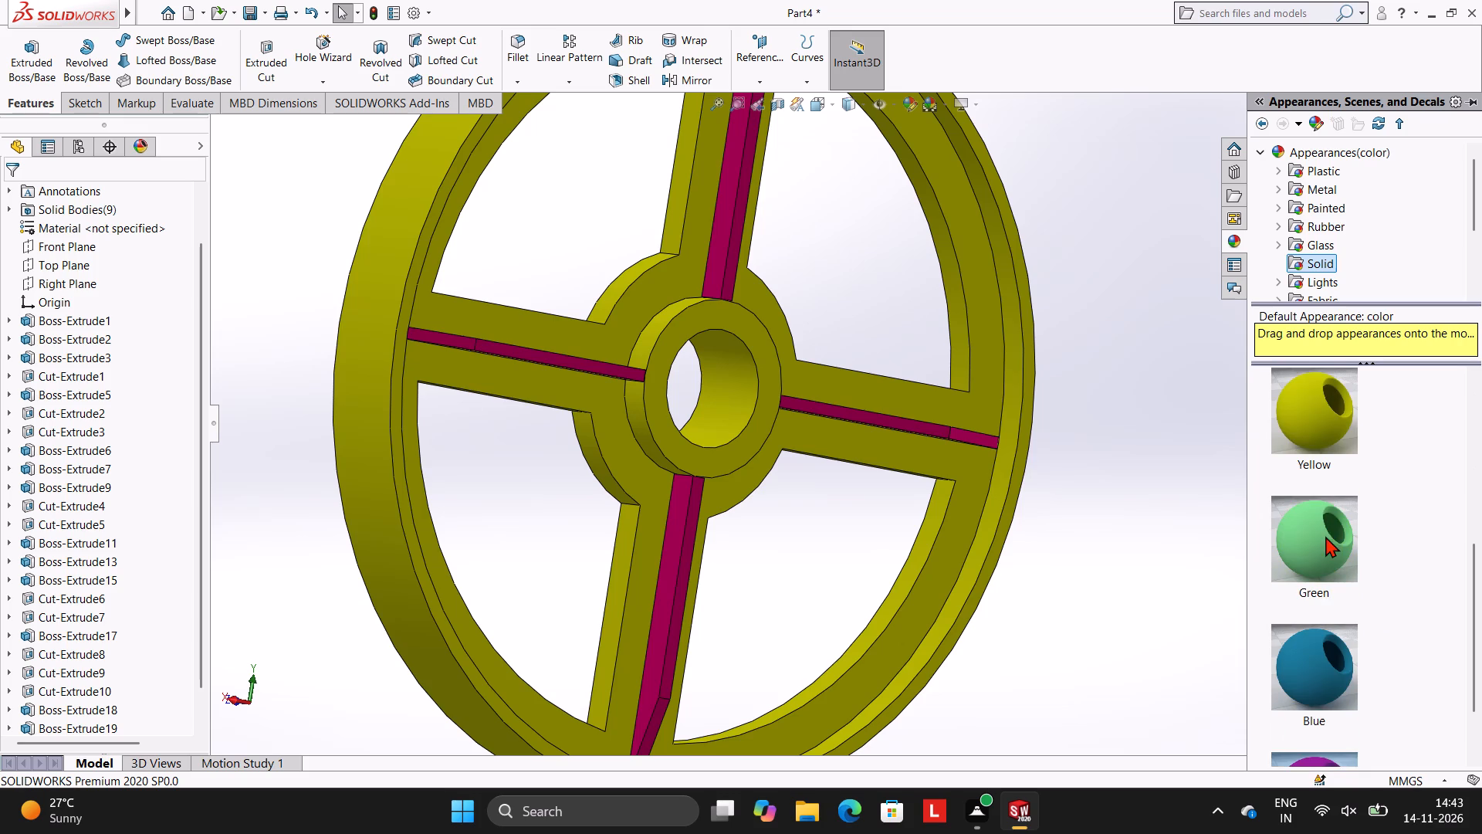
{"action": "scroll", "coordinate": [1341, 486], "scroll_direction": "down", "scroll_amount": 1}
{"action": "scroll", "coordinate": [1341, 490], "scroll_direction": "up", "scroll_amount": 2}
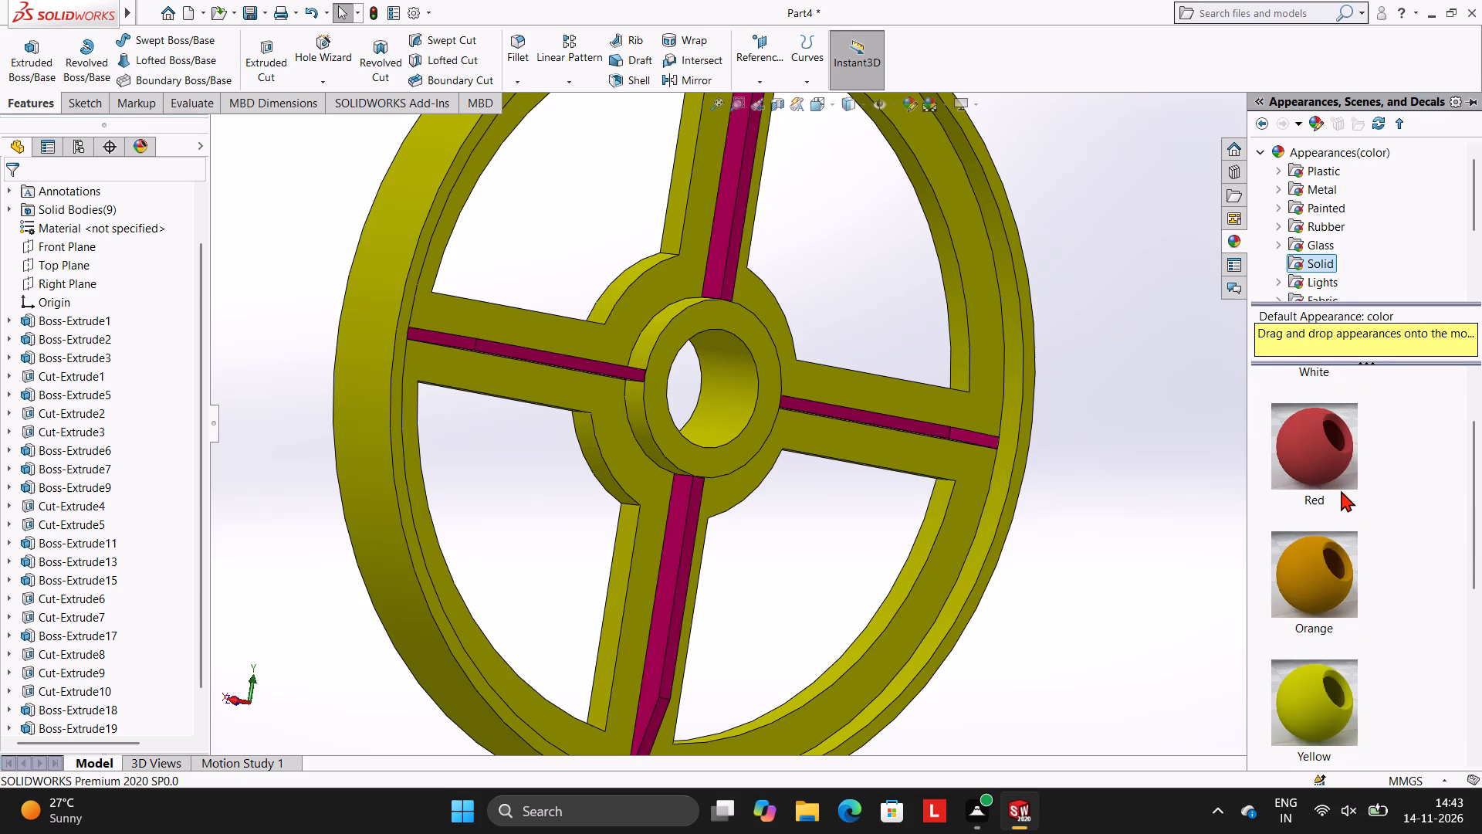
{"action": "scroll", "coordinate": [1334, 467], "scroll_direction": "down", "scroll_amount": 1}
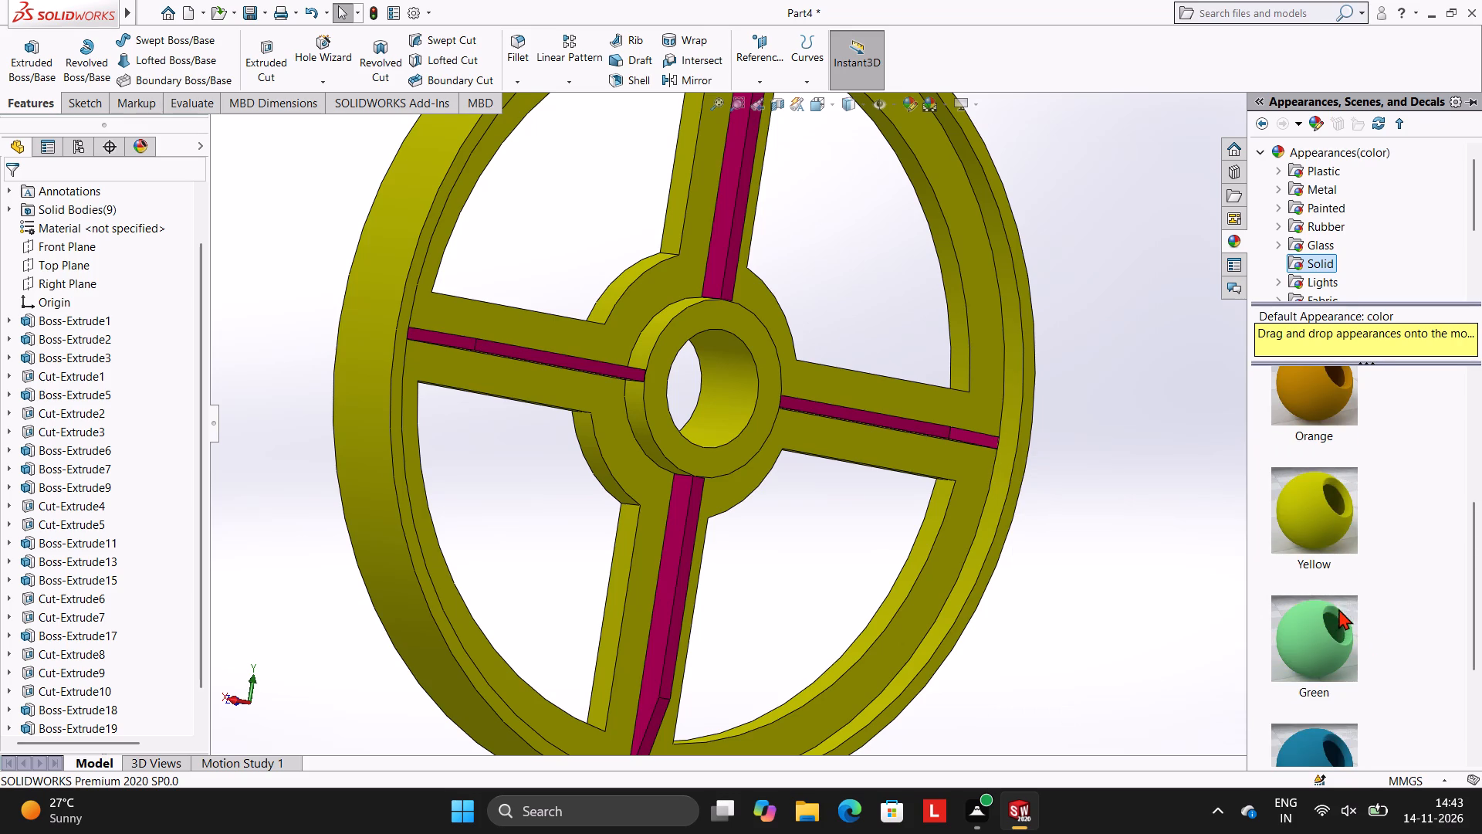
{"action": "left_click_drag", "start_coordinate": [1334, 617], "coordinate": [659, 402]}
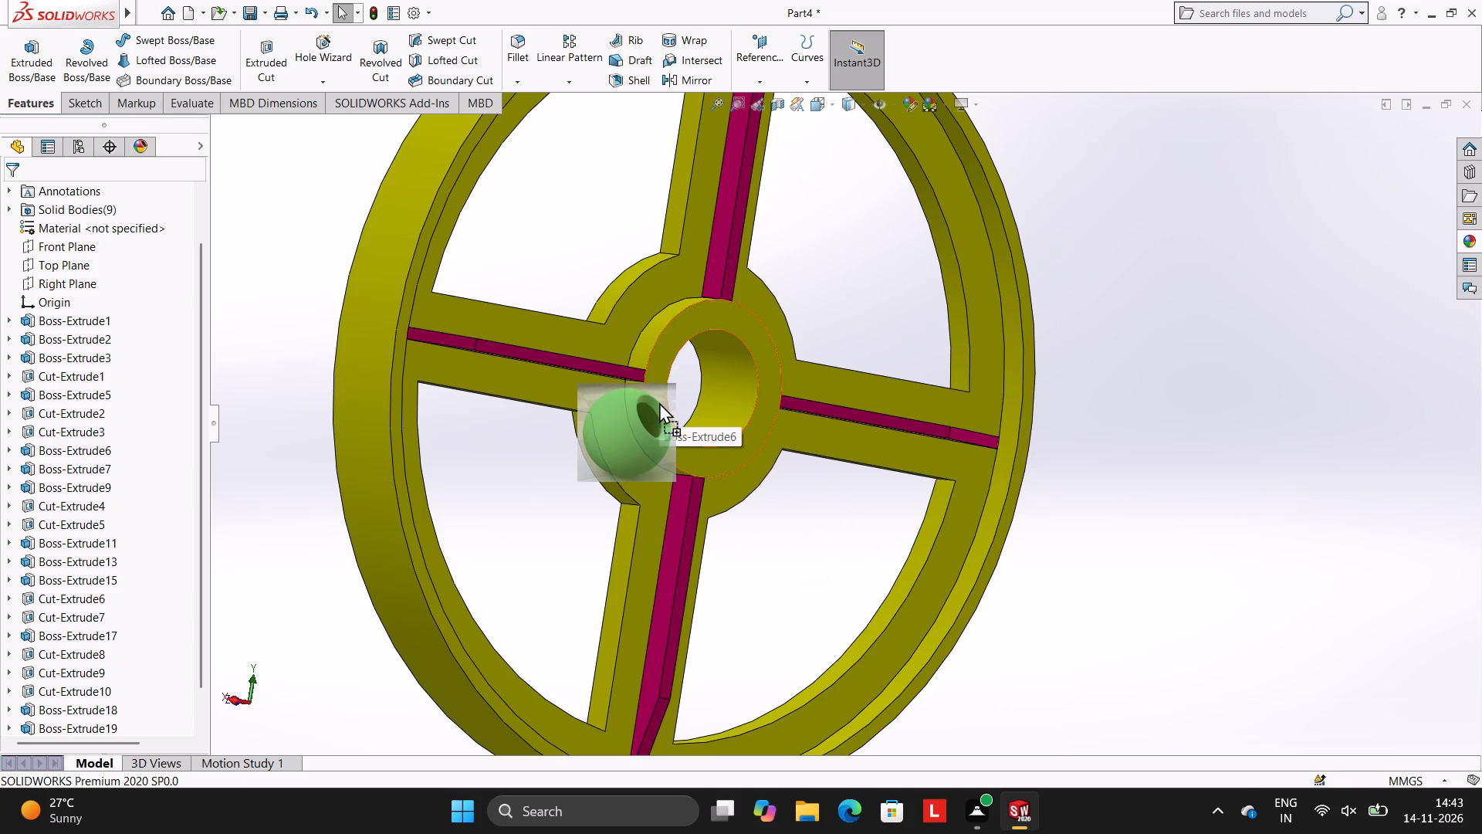
{"action": "left_click_drag", "start_coordinate": [659, 402], "coordinate": [648, 402]}
{"action": "left_click", "coordinate": [648, 402]}
Apply the Green Solid appearance to the raised hub ring feature on the wheel's +Z face.
{"action": "scroll", "coordinate": [810, 354], "scroll_direction": "up", "scroll_amount": 4}
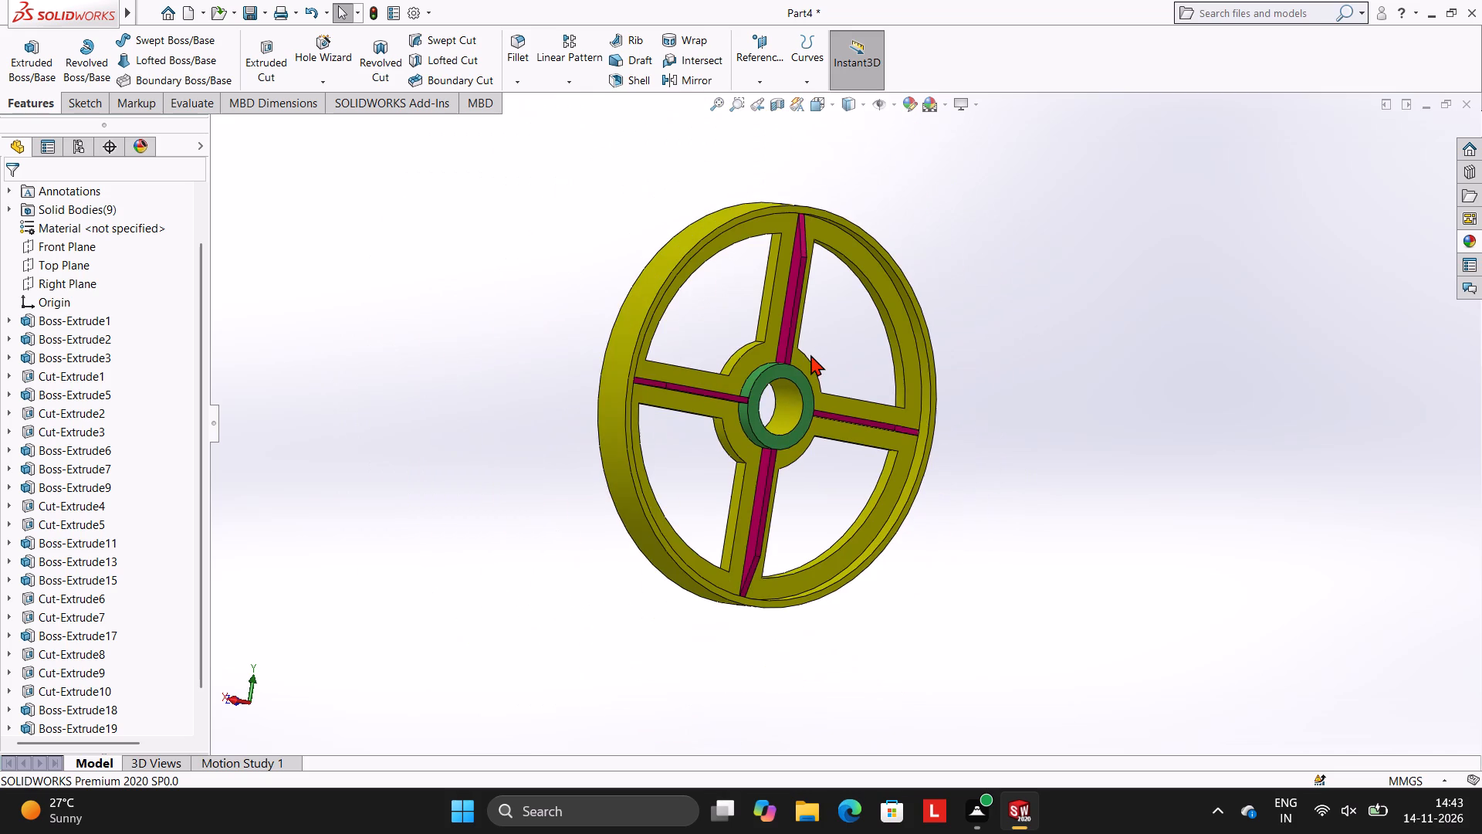
{"action": "middle_click_drag", "start_coordinate": [797, 406], "coordinate": [811, 378]}
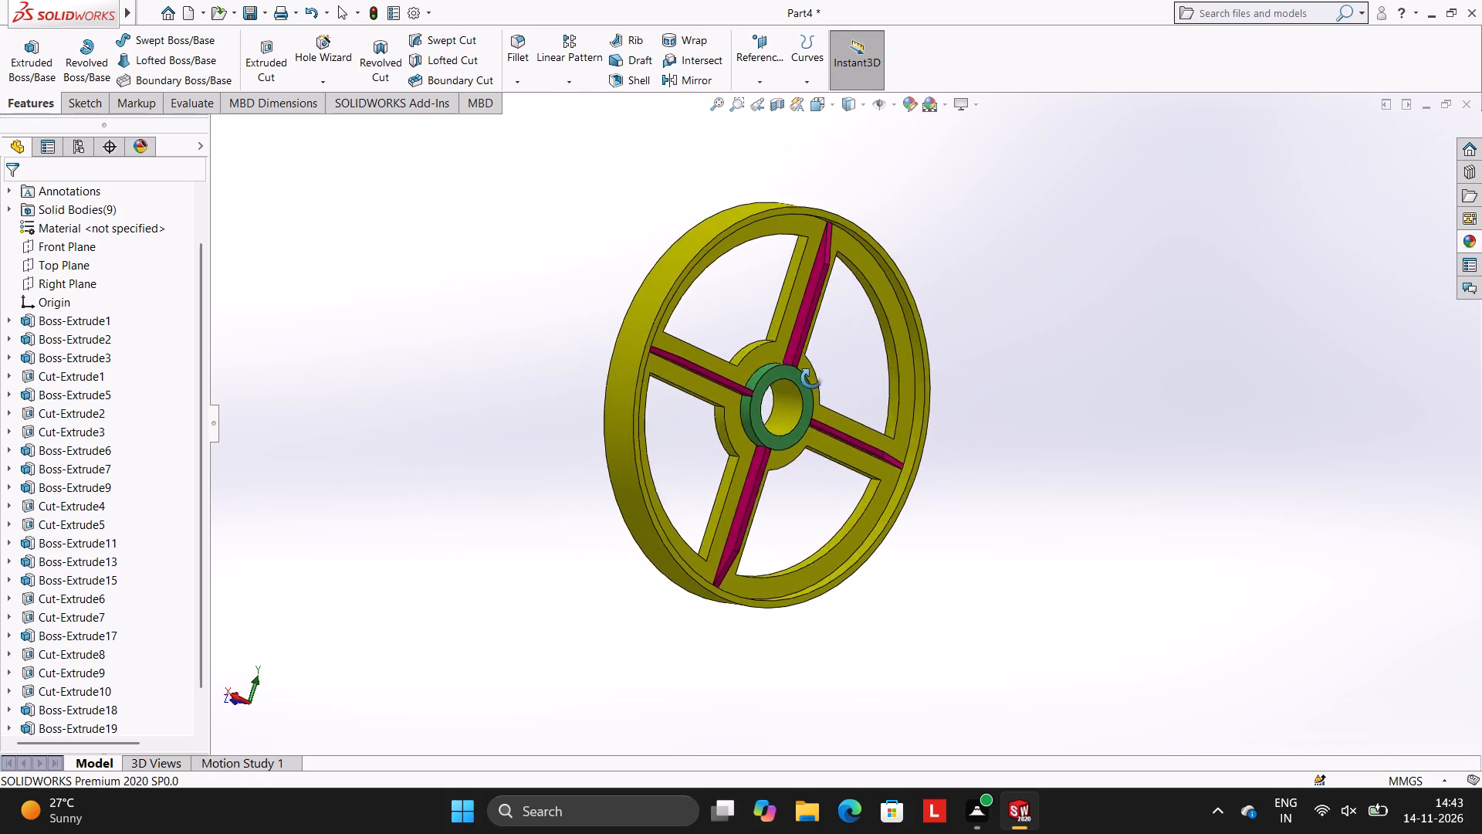
{"action": "middle_click_drag", "start_coordinate": [811, 378], "coordinate": [1057, 412]}
{"action": "scroll", "coordinate": [872, 392], "scroll_direction": "down", "scroll_amount": 4}
{"action": "scroll", "coordinate": [665, 403], "scroll_direction": "up", "scroll_amount": 3}
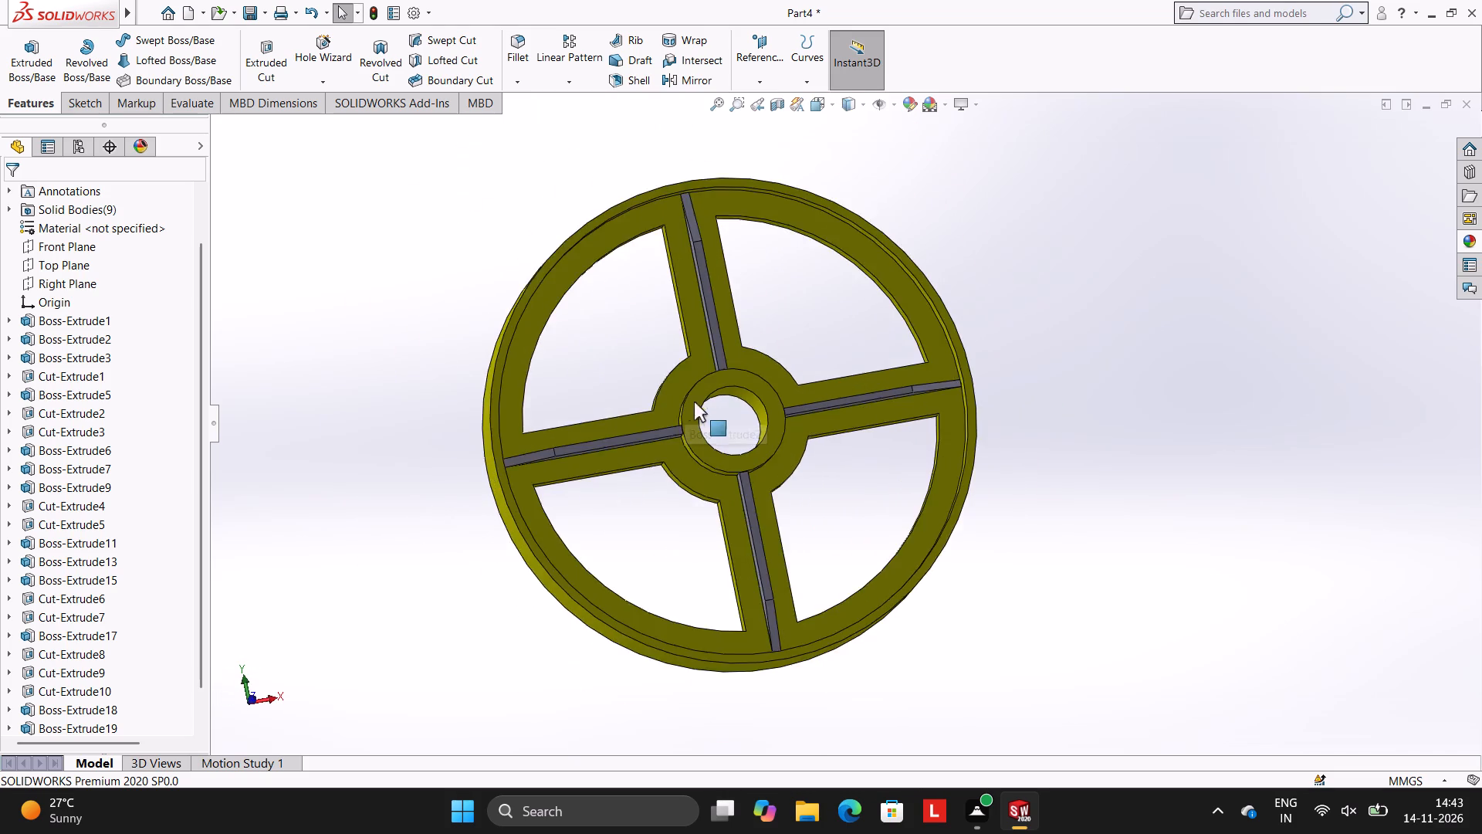
{"action": "middle_click_drag", "start_coordinate": [704, 404], "coordinate": [804, 393]}
{"action": "left_click", "coordinate": [1477, 236]}
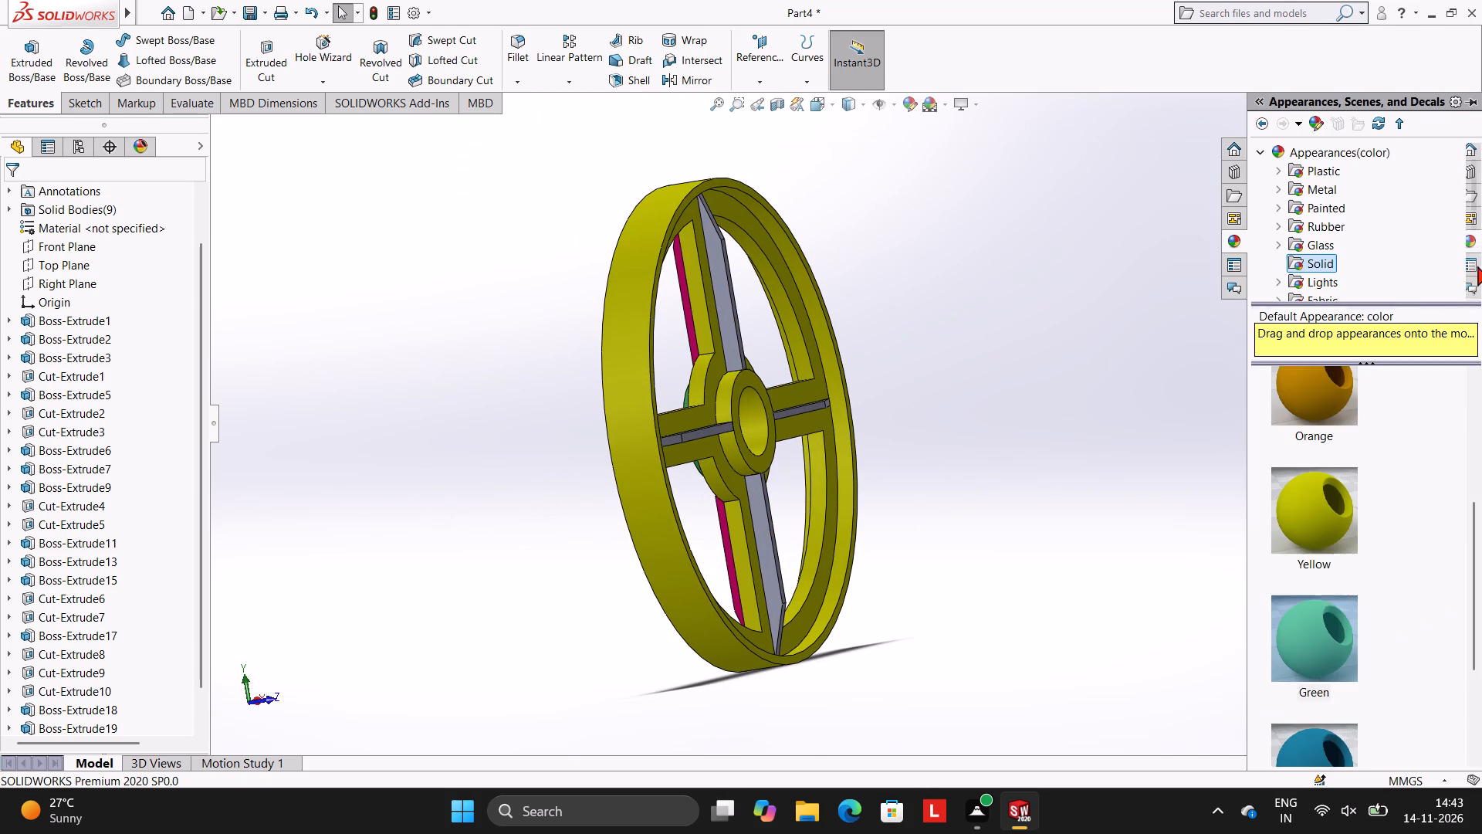
{"action": "left_click_drag", "start_coordinate": [1318, 641], "coordinate": [716, 397]}
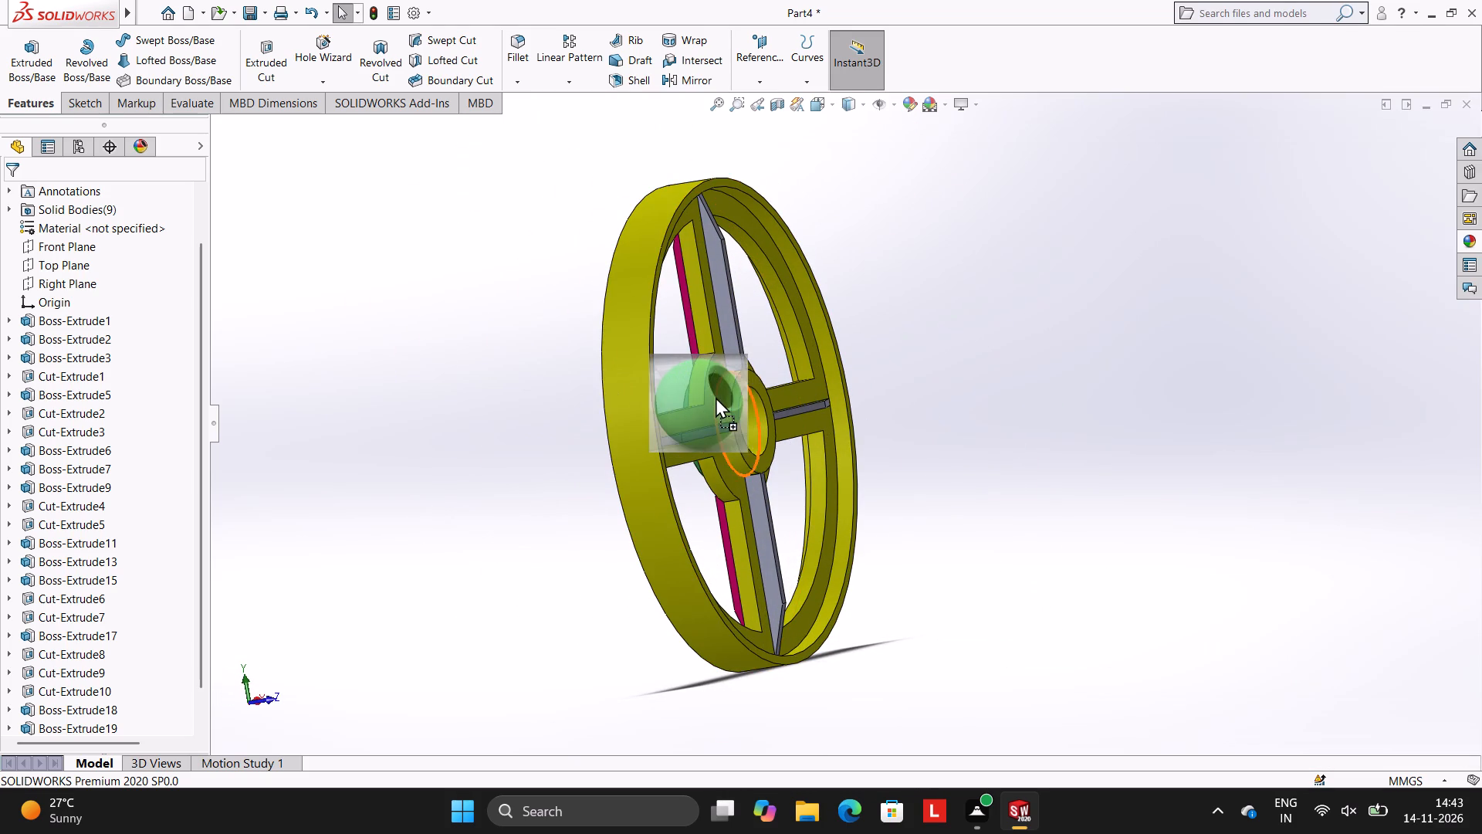
{"action": "left_click_drag", "start_coordinate": [716, 397], "coordinate": [719, 396]}
{"action": "left_click", "coordinate": [719, 396]}
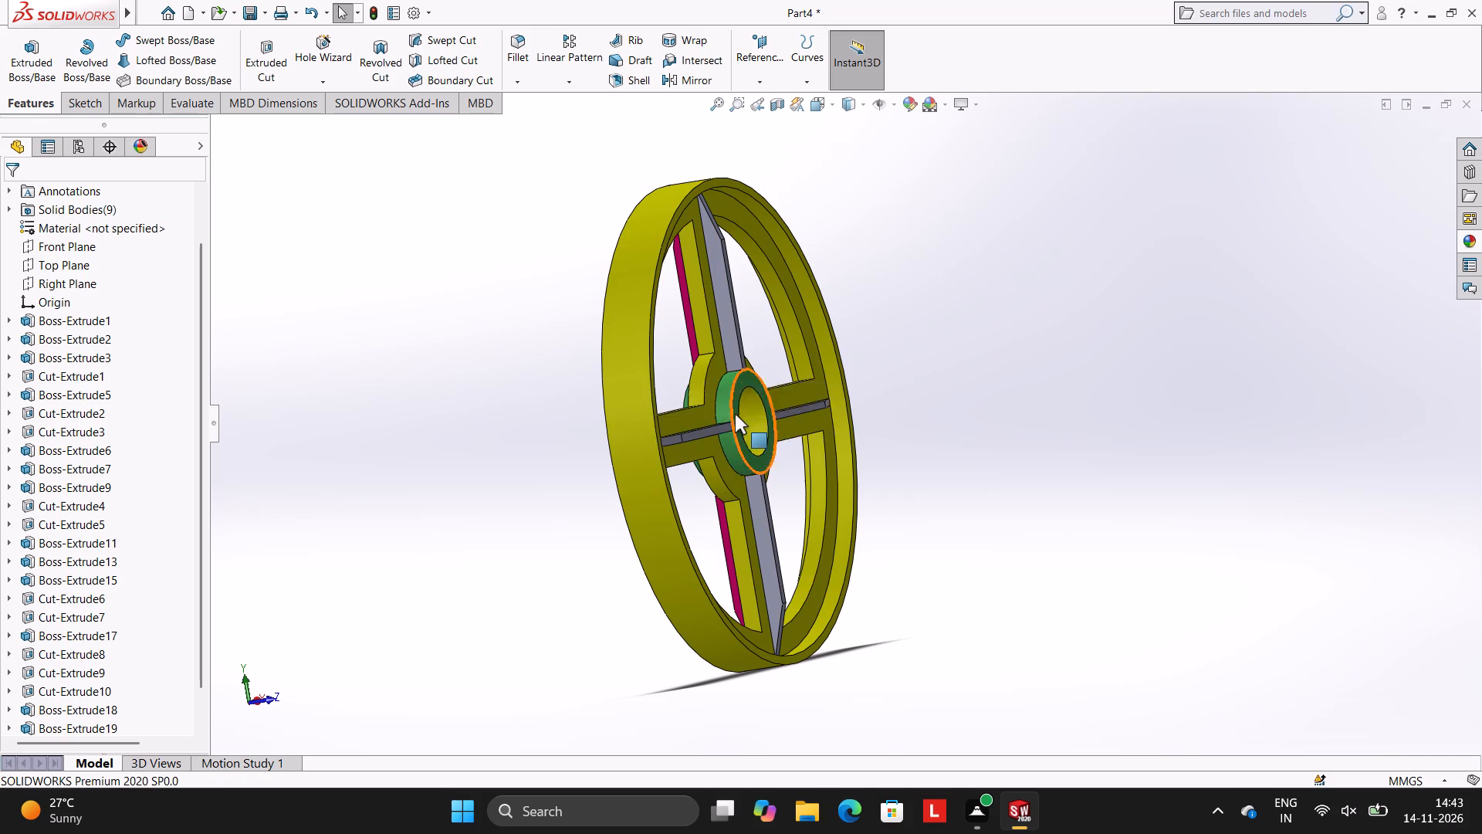
Apply the Pink Solid appearance to the rib body on the +Y arm of the wheel's +Z face.
{"action": "scroll", "coordinate": [735, 414], "scroll_direction": "down", "scroll_amount": 5}
{"action": "scroll", "coordinate": [729, 229], "scroll_direction": "up", "scroll_amount": 4}
{"action": "scroll", "coordinate": [743, 219], "scroll_direction": "down", "scroll_amount": 5}
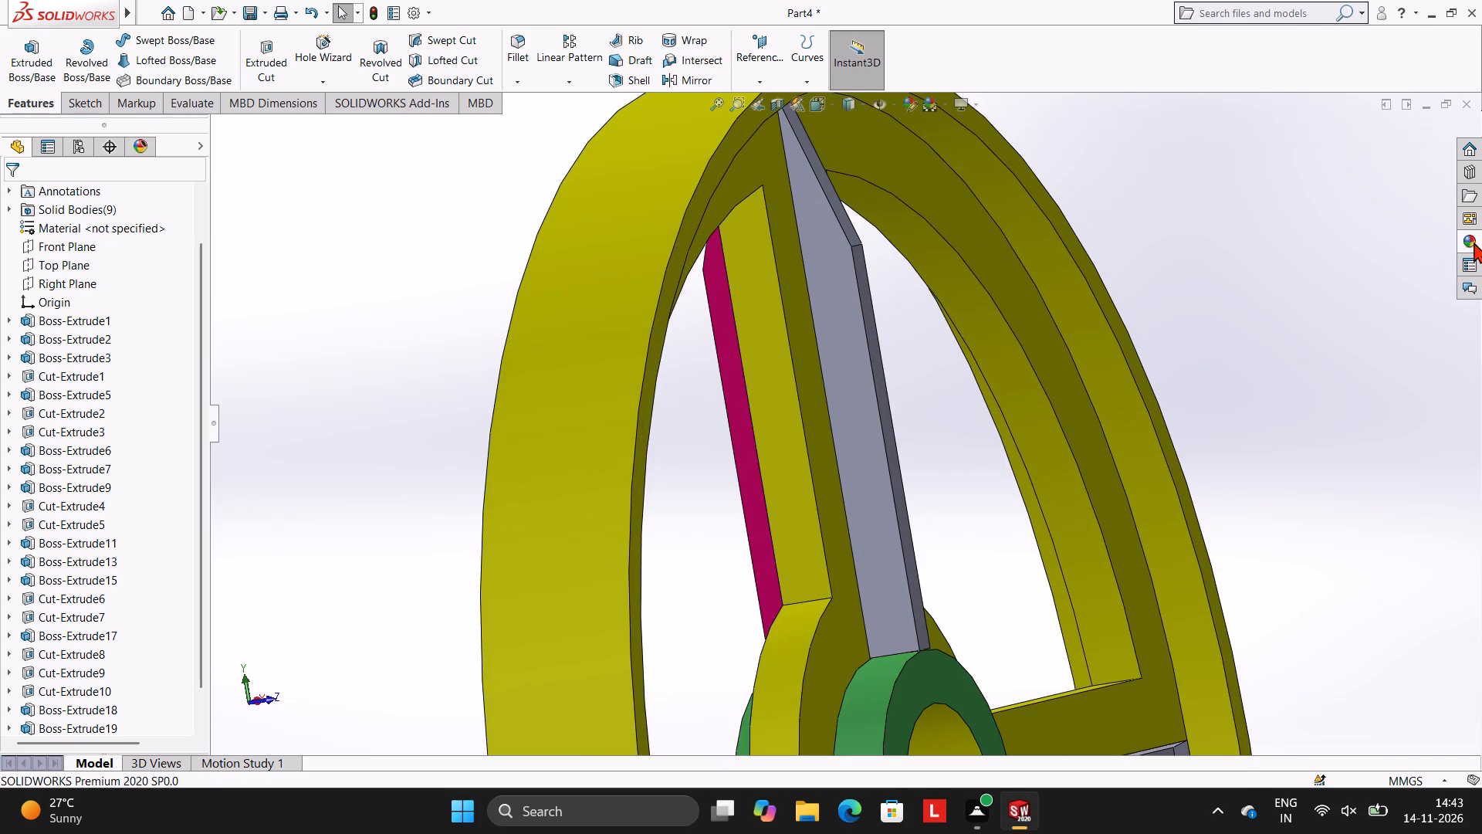
{"action": "left_click", "coordinate": [1474, 242]}
{"action": "scroll", "coordinate": [1320, 619], "scroll_direction": "down", "scroll_amount": 3}
{"action": "left_click_drag", "start_coordinate": [1314, 695], "coordinate": [978, 507]}
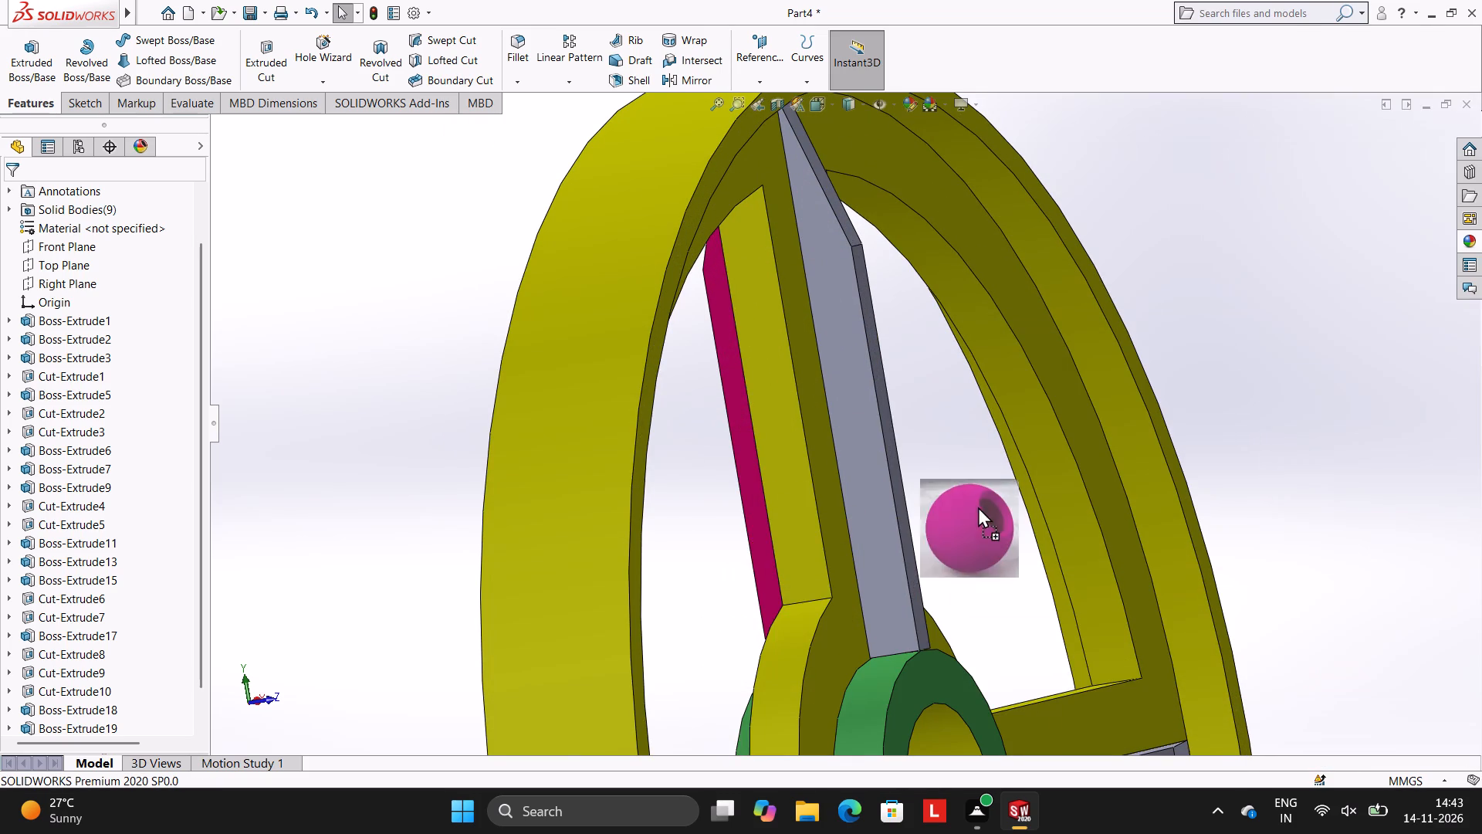
{"action": "left_click_drag", "start_coordinate": [978, 507], "coordinate": [859, 410]}
{"action": "left_click", "coordinate": [885, 412]}
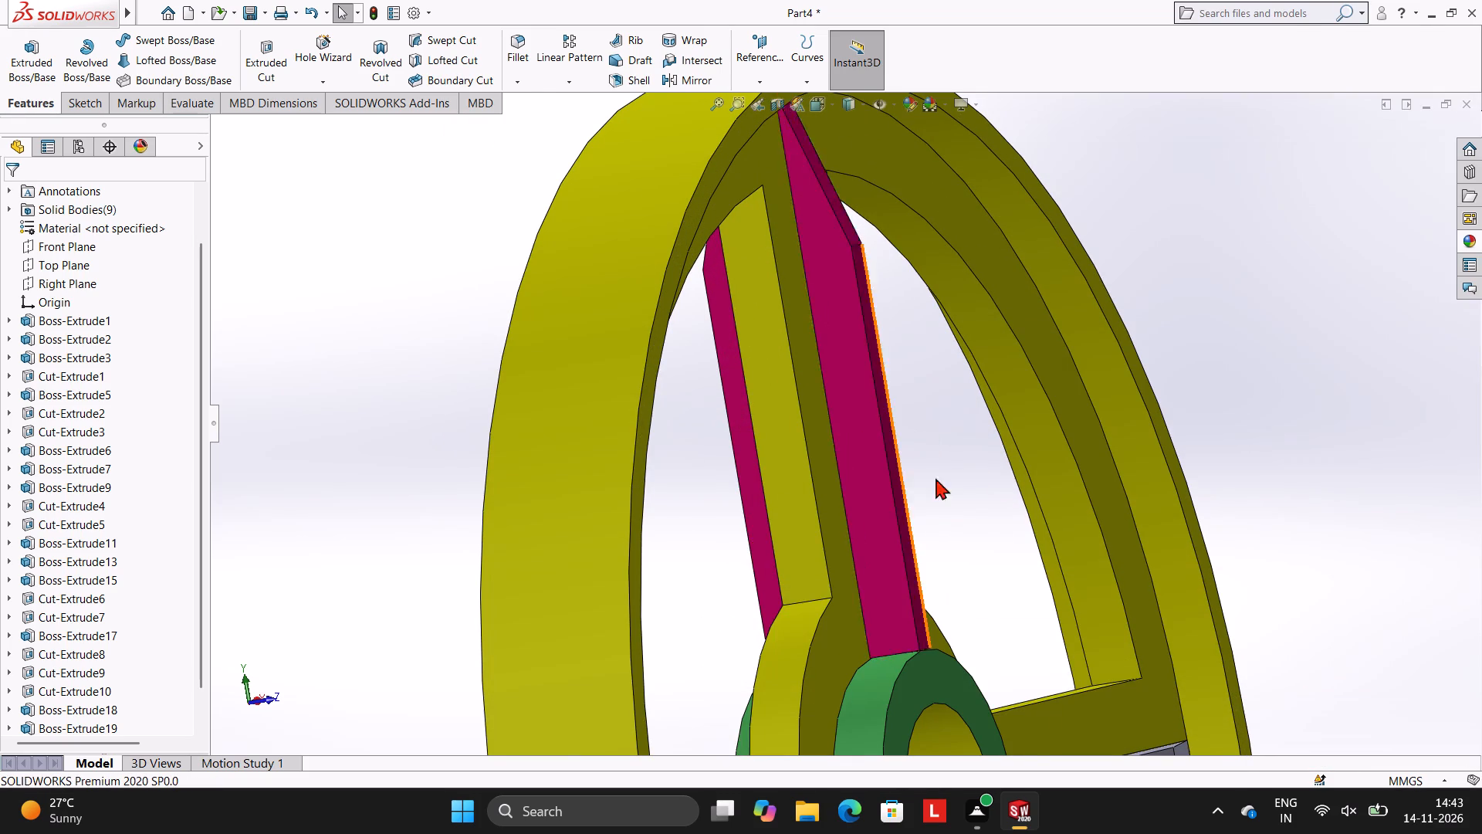
Apply the Pink Solid appearance to the rib on the -Y arm of the wheel's +Z face.
{"action": "scroll", "coordinate": [964, 514], "scroll_direction": "up", "scroll_amount": 7}
{"action": "scroll", "coordinate": [986, 634], "scroll_direction": "down", "scroll_amount": 5}
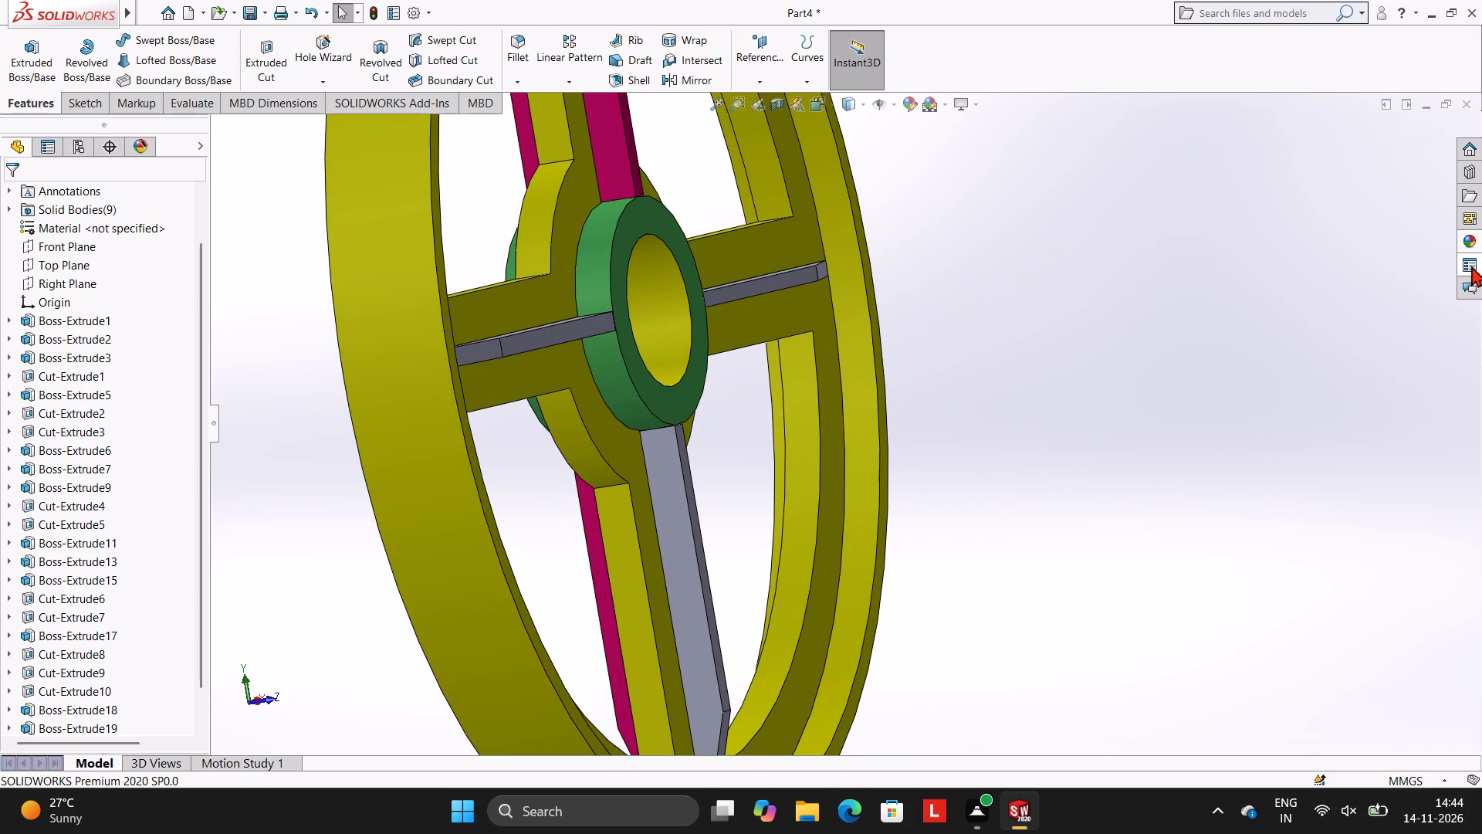
{"action": "left_click", "coordinate": [1477, 243]}
{"action": "left_click_drag", "start_coordinate": [1328, 700], "coordinate": [684, 530]}
{"action": "left_click", "coordinate": [689, 531]}
Apply the Pink Solid appearance to the rib on the -X arm of the wheel's +Z face.
{"action": "scroll", "coordinate": [699, 418], "scroll_direction": "down", "scroll_amount": 4}
{"action": "scroll", "coordinate": [699, 418], "scroll_direction": "up", "scroll_amount": 5}
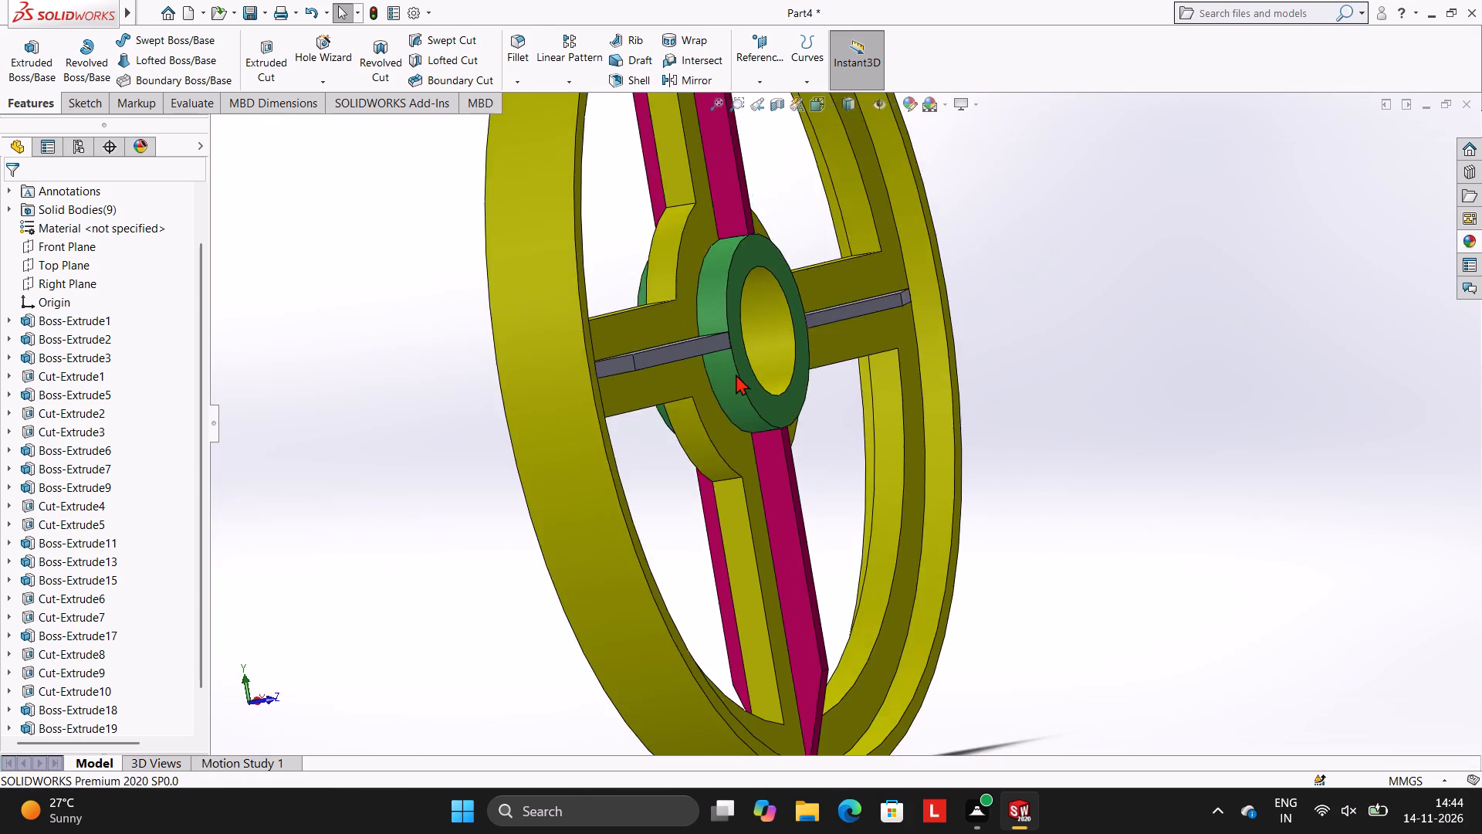
{"action": "middle_click_drag", "start_coordinate": [736, 374], "coordinate": [772, 534]}
{"action": "scroll", "coordinate": [731, 395], "scroll_direction": "down", "scroll_amount": 4}
{"action": "scroll", "coordinate": [727, 389], "scroll_direction": "up", "scroll_amount": 3}
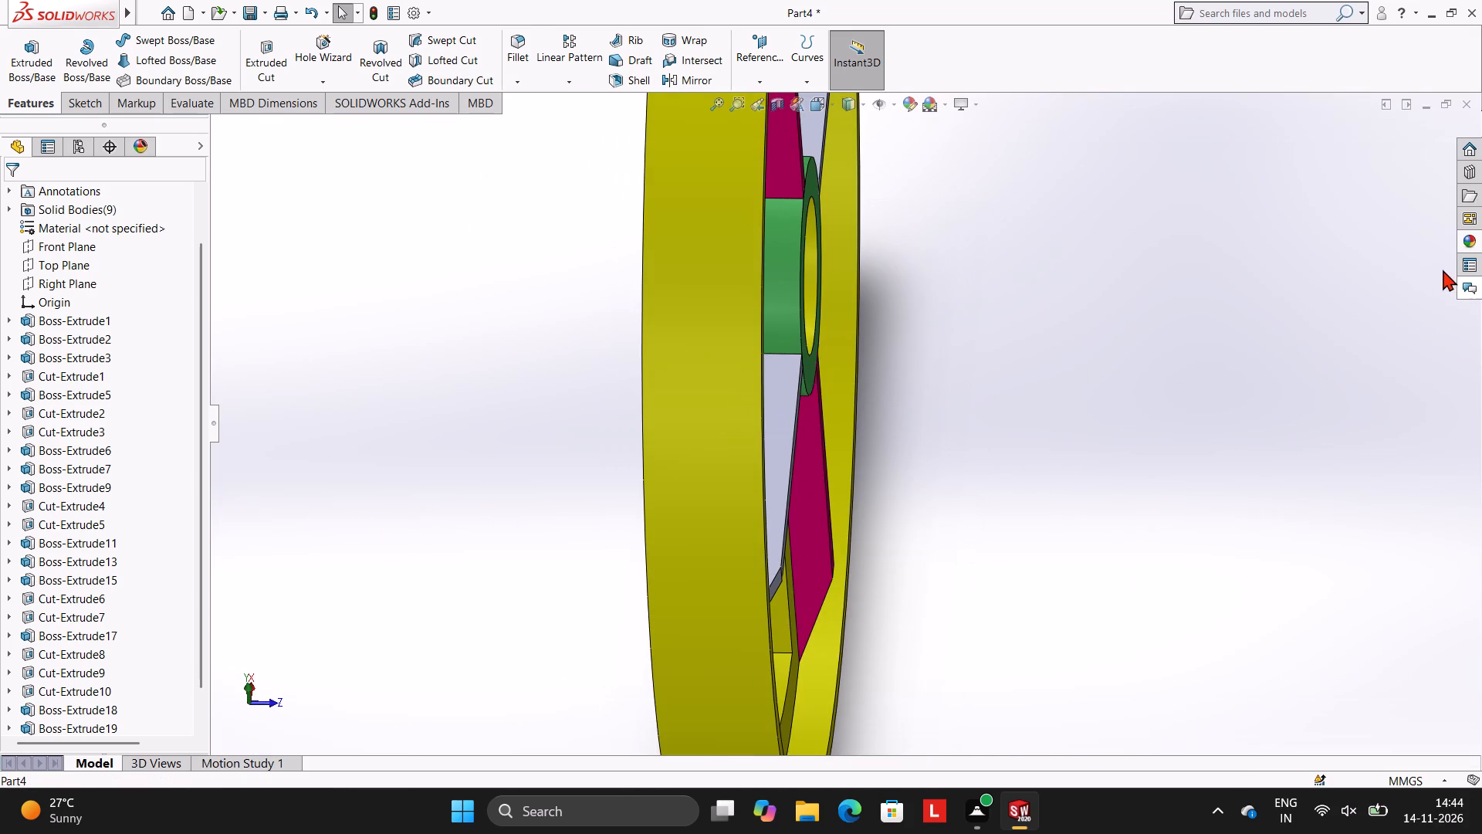
{"action": "left_click", "coordinate": [1474, 247]}
{"action": "left_click_drag", "start_coordinate": [1317, 677], "coordinate": [859, 442]}
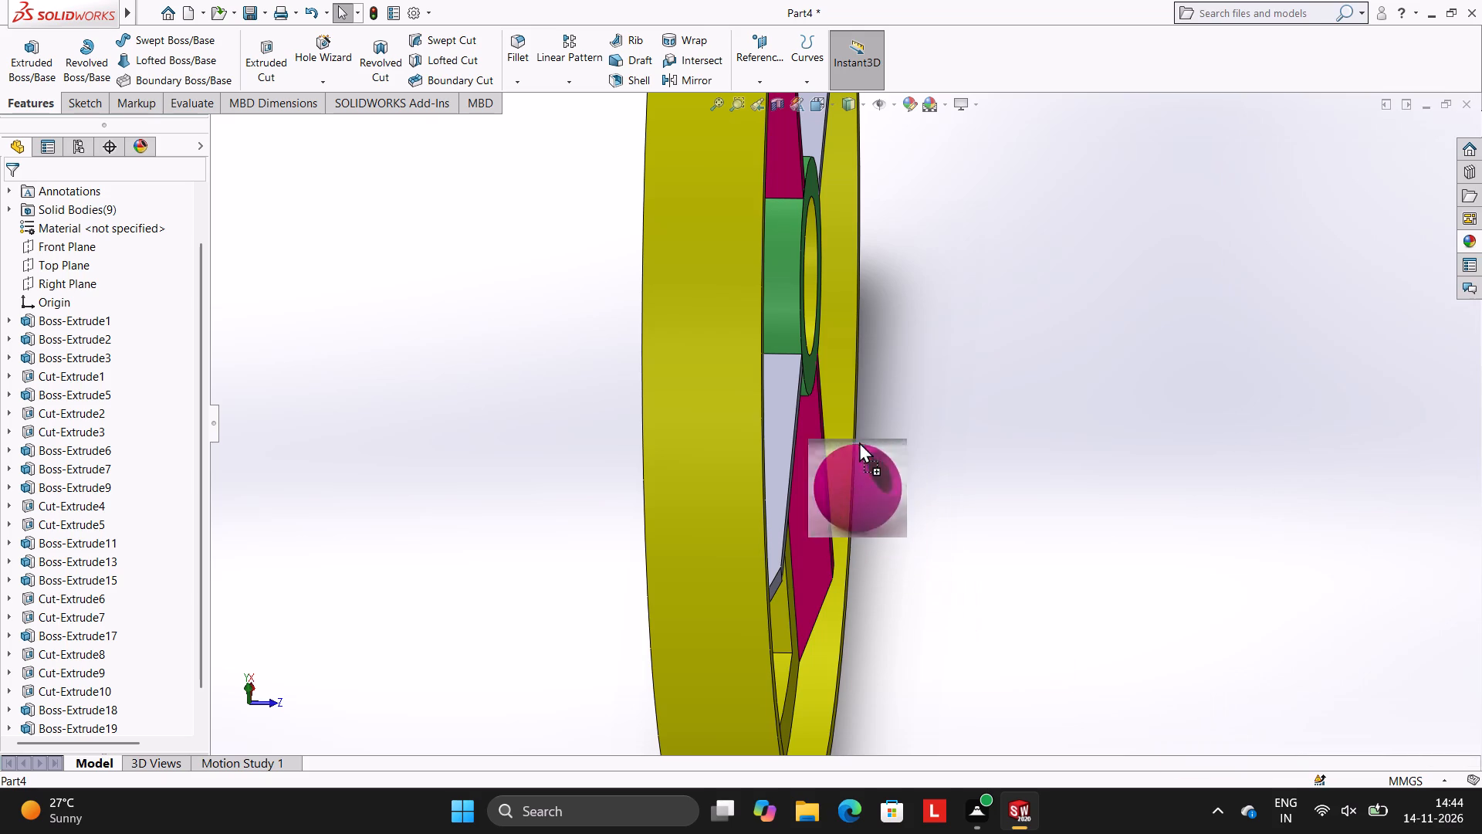
{"action": "left_click_drag", "start_coordinate": [859, 442], "coordinate": [778, 376]}
{"action": "left_click", "coordinate": [793, 376]}
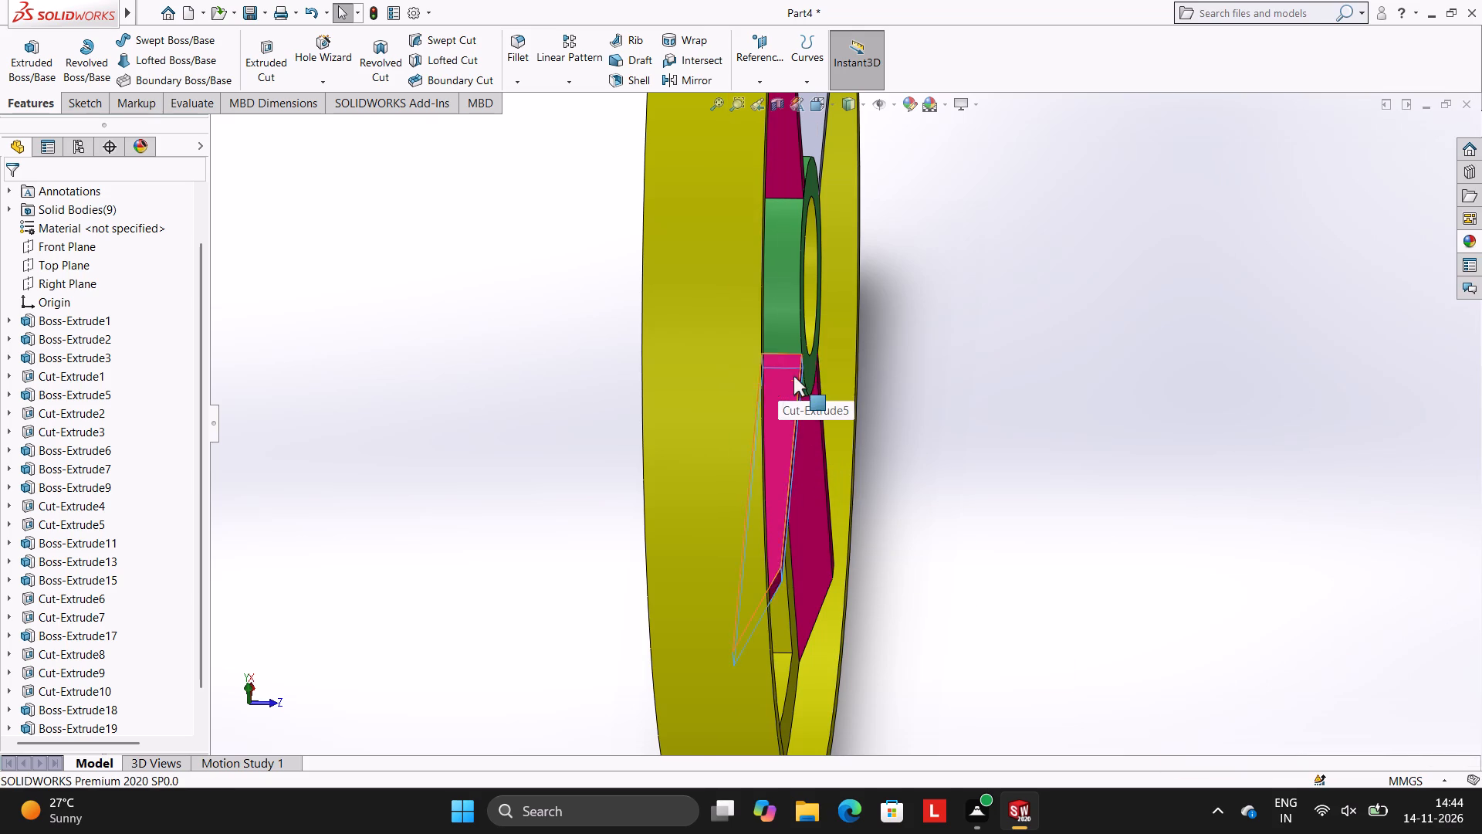
Apply the Pink Solid appearance to the rib feature on the +X arm of the wheel's +Z face.
{"action": "scroll", "coordinate": [793, 376], "scroll_direction": "up", "scroll_amount": 6}
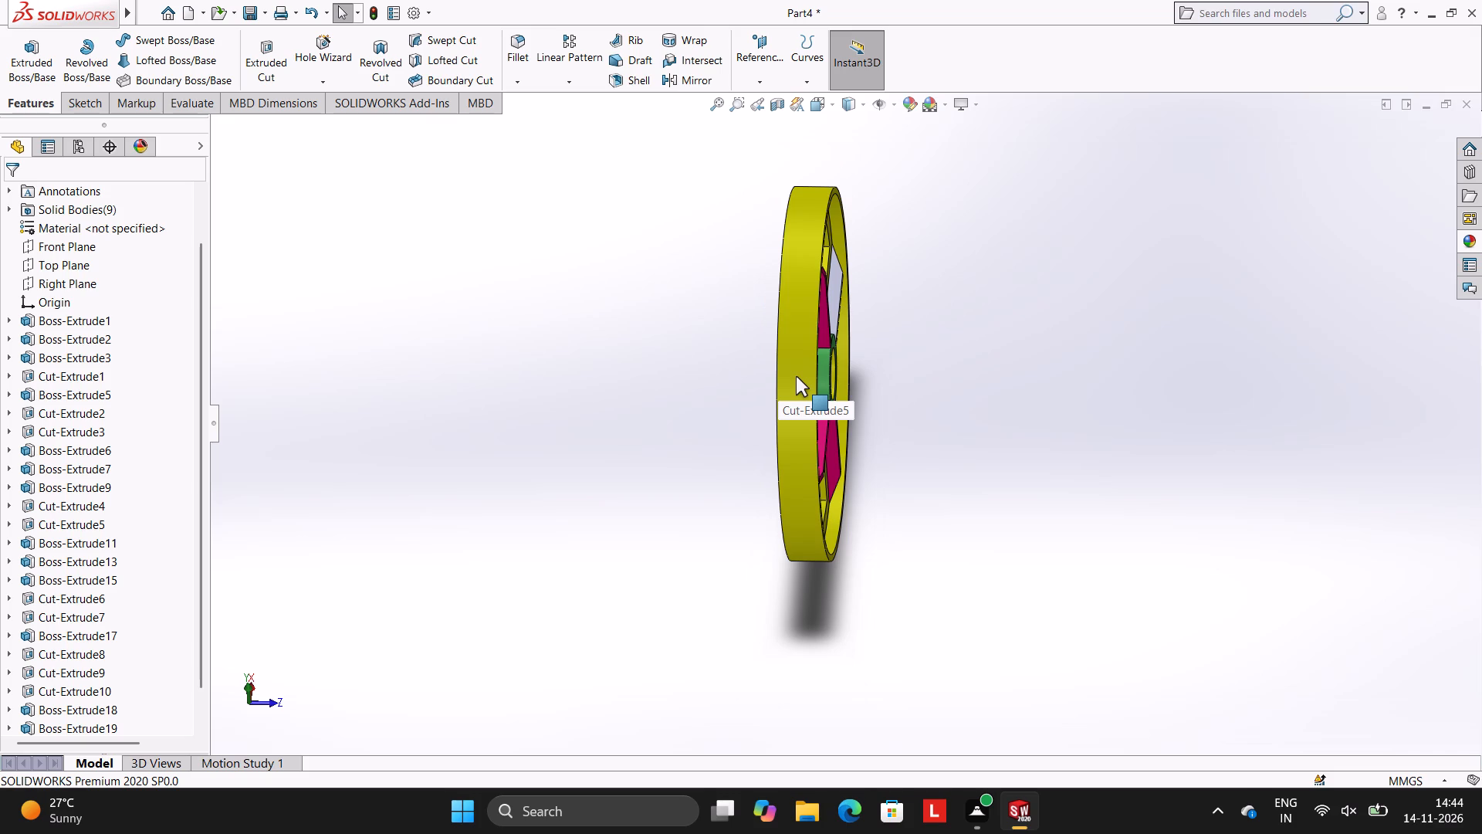
{"action": "scroll", "coordinate": [1032, 327], "scroll_direction": "up", "scroll_amount": 2}
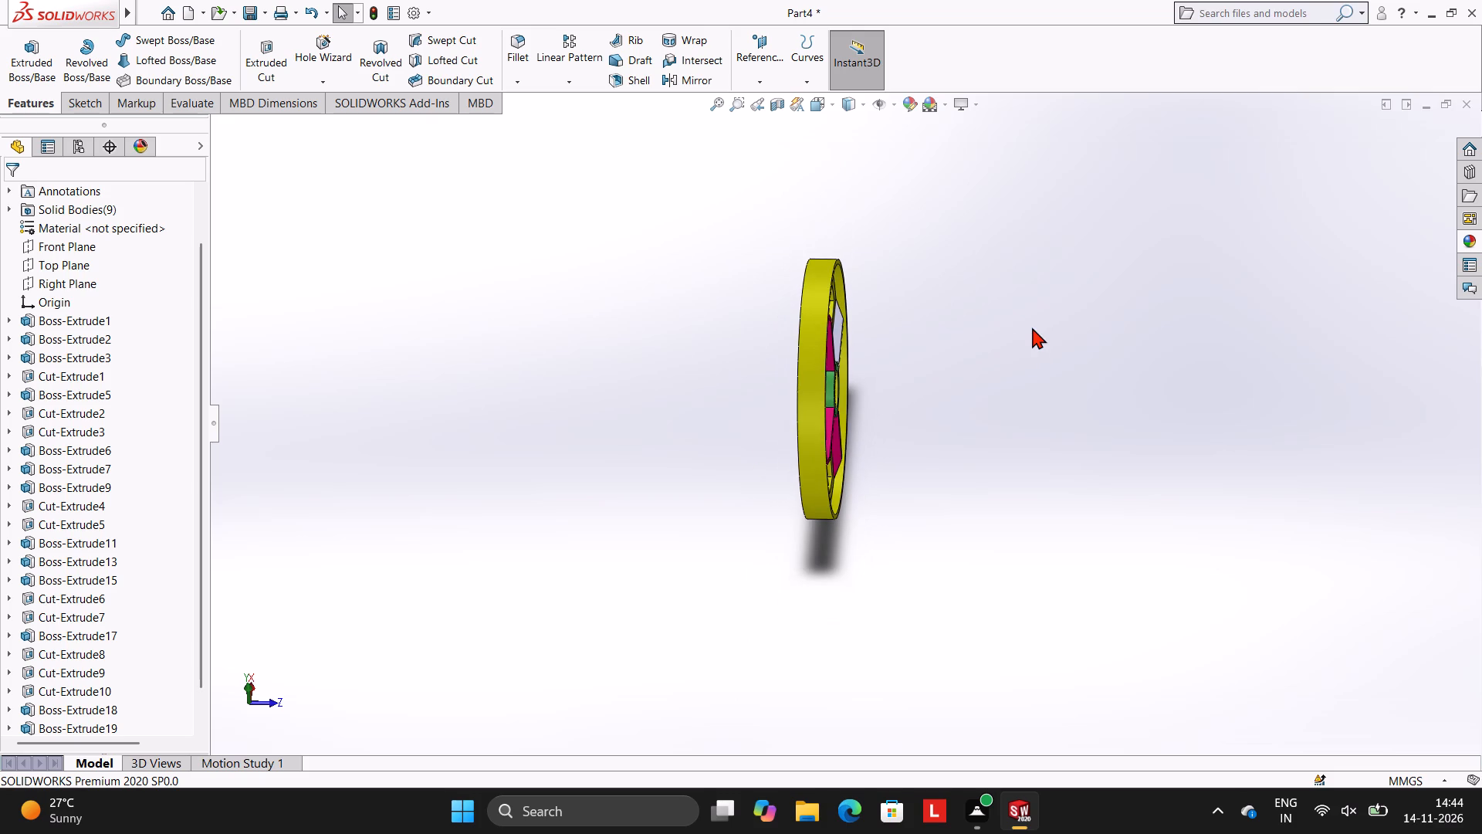
{"action": "scroll", "coordinate": [895, 309], "scroll_direction": "down", "scroll_amount": 5}
{"action": "middle_click_drag", "start_coordinate": [881, 378], "coordinate": [807, 369]}
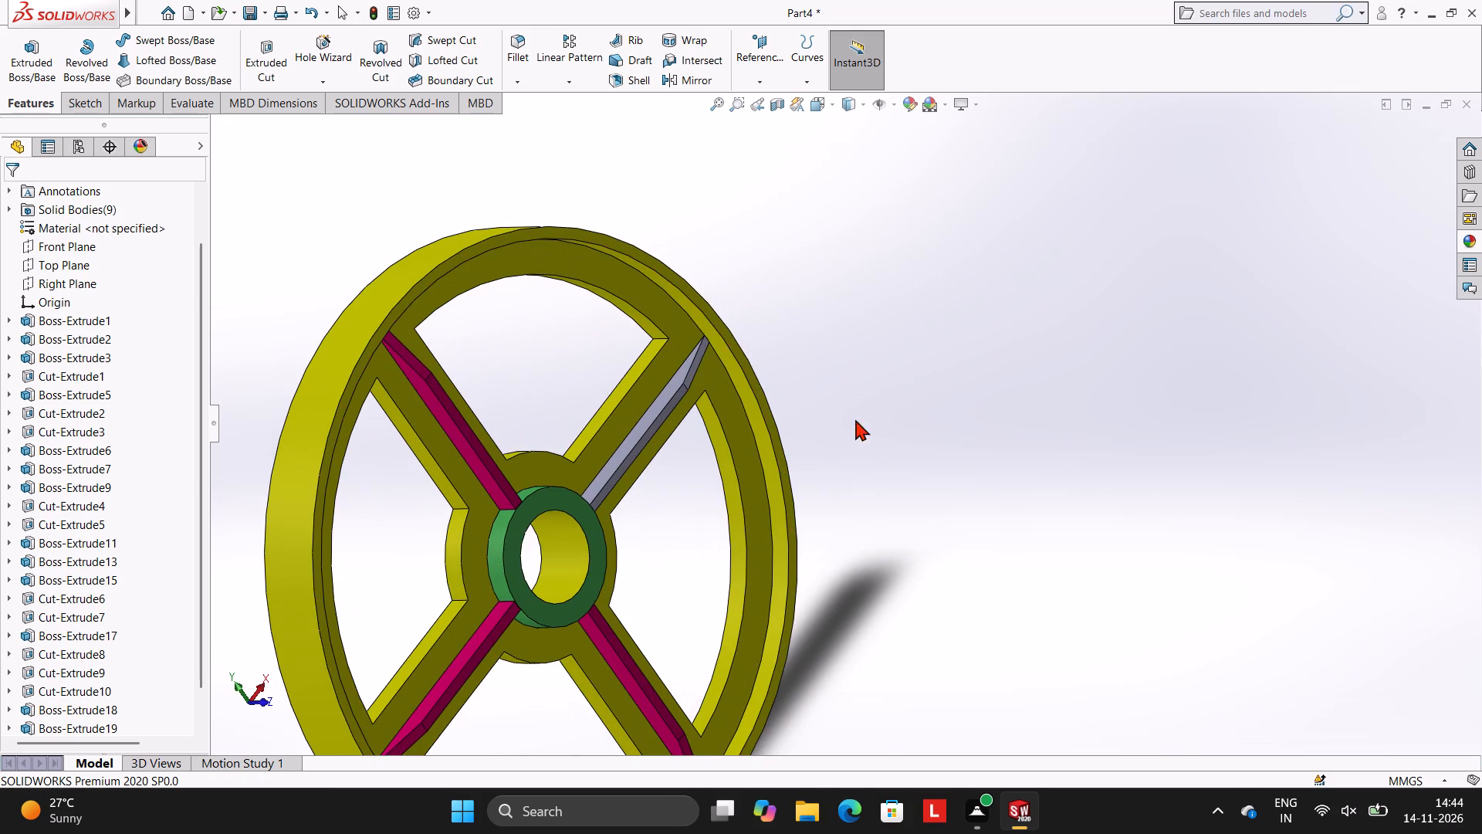
{"action": "scroll", "coordinate": [726, 476], "scroll_direction": "up", "scroll_amount": 2}
{"action": "middle_click_drag", "start_coordinate": [734, 455], "coordinate": [774, 480]}
{"action": "scroll", "coordinate": [740, 453], "scroll_direction": "down", "scroll_amount": 2}
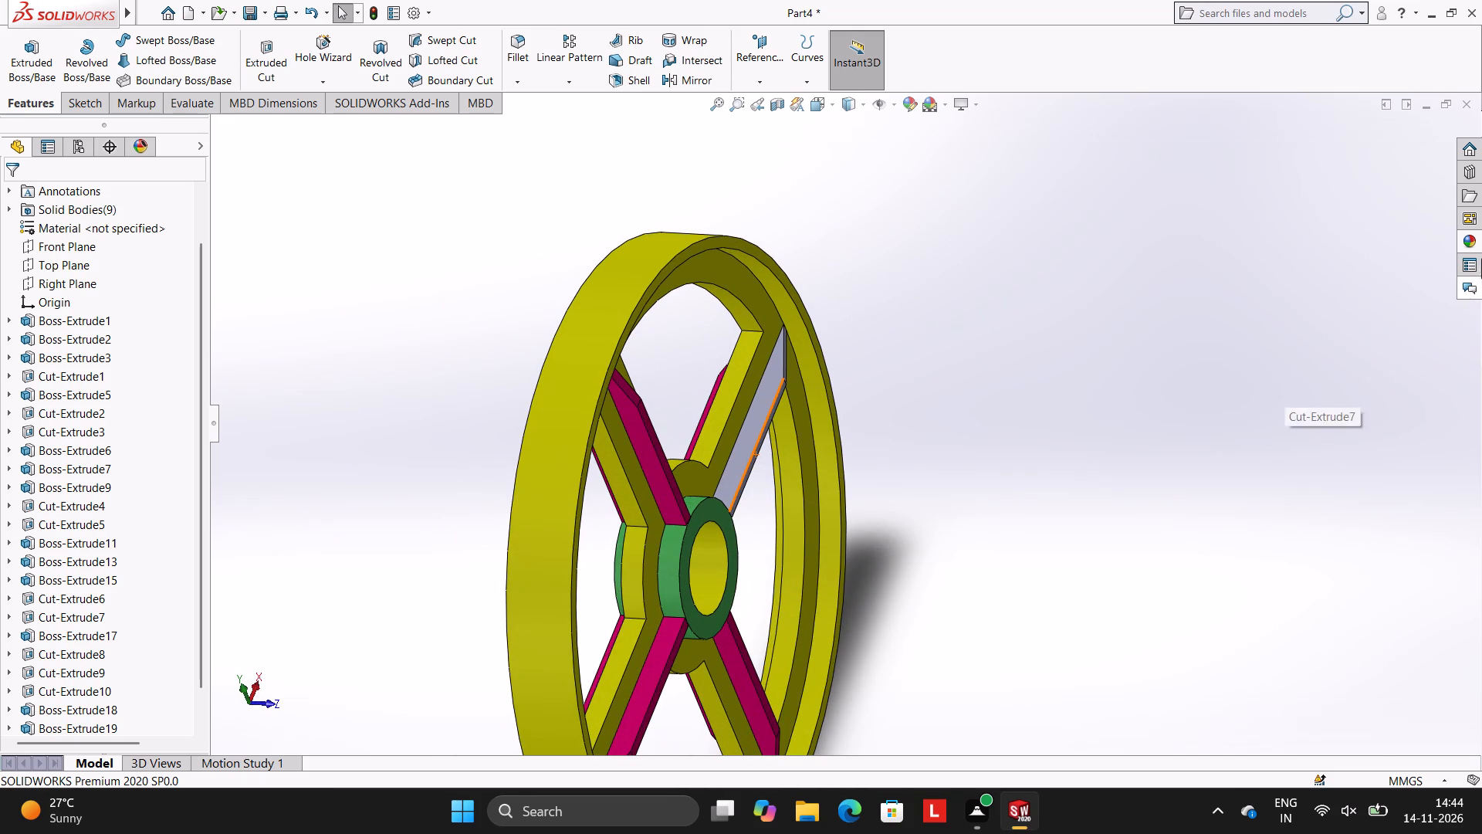
{"action": "left_click", "coordinate": [1471, 233]}
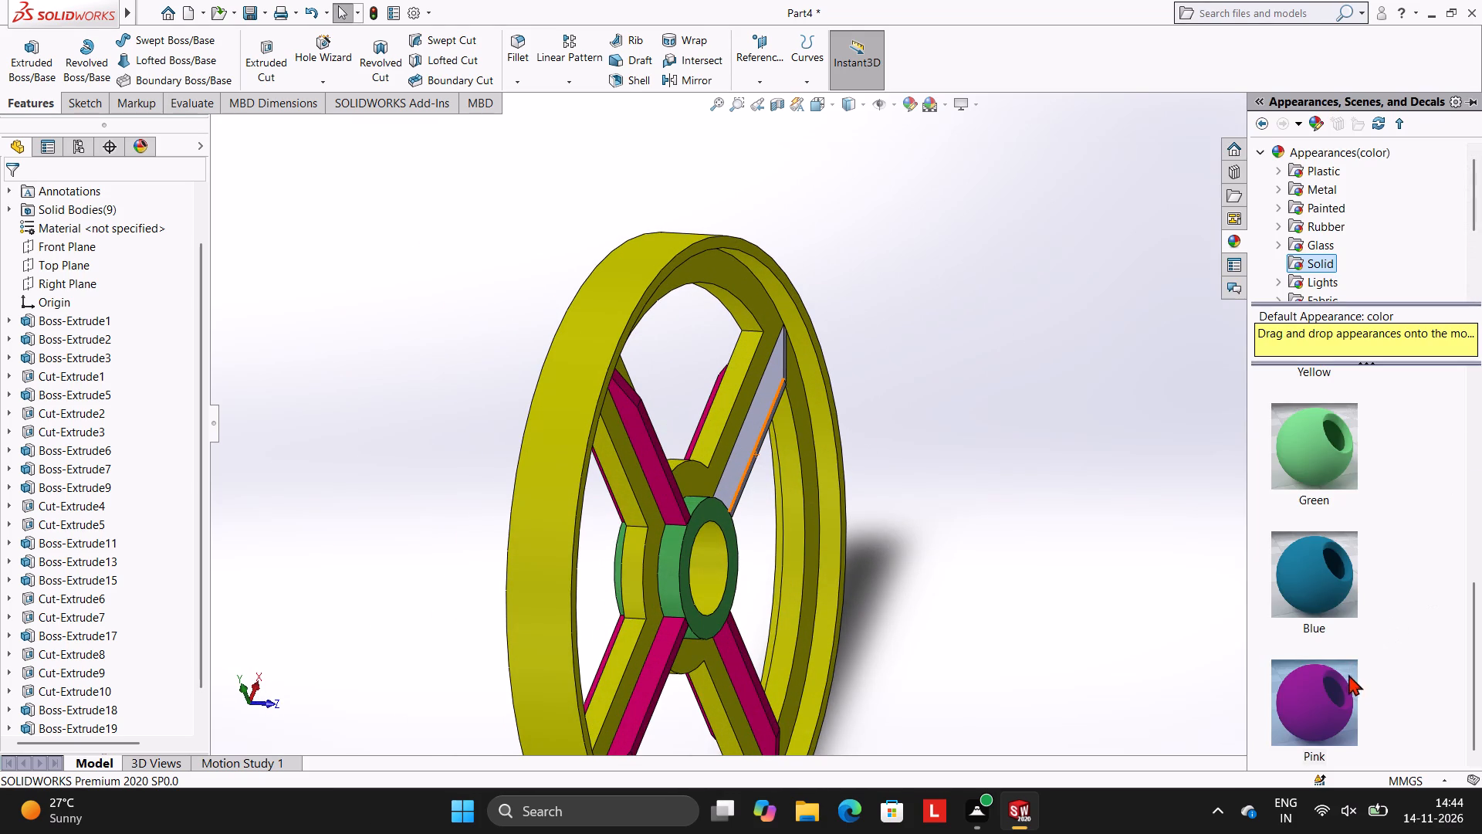
{"action": "left_click_drag", "start_coordinate": [1336, 686], "coordinate": [760, 432]}
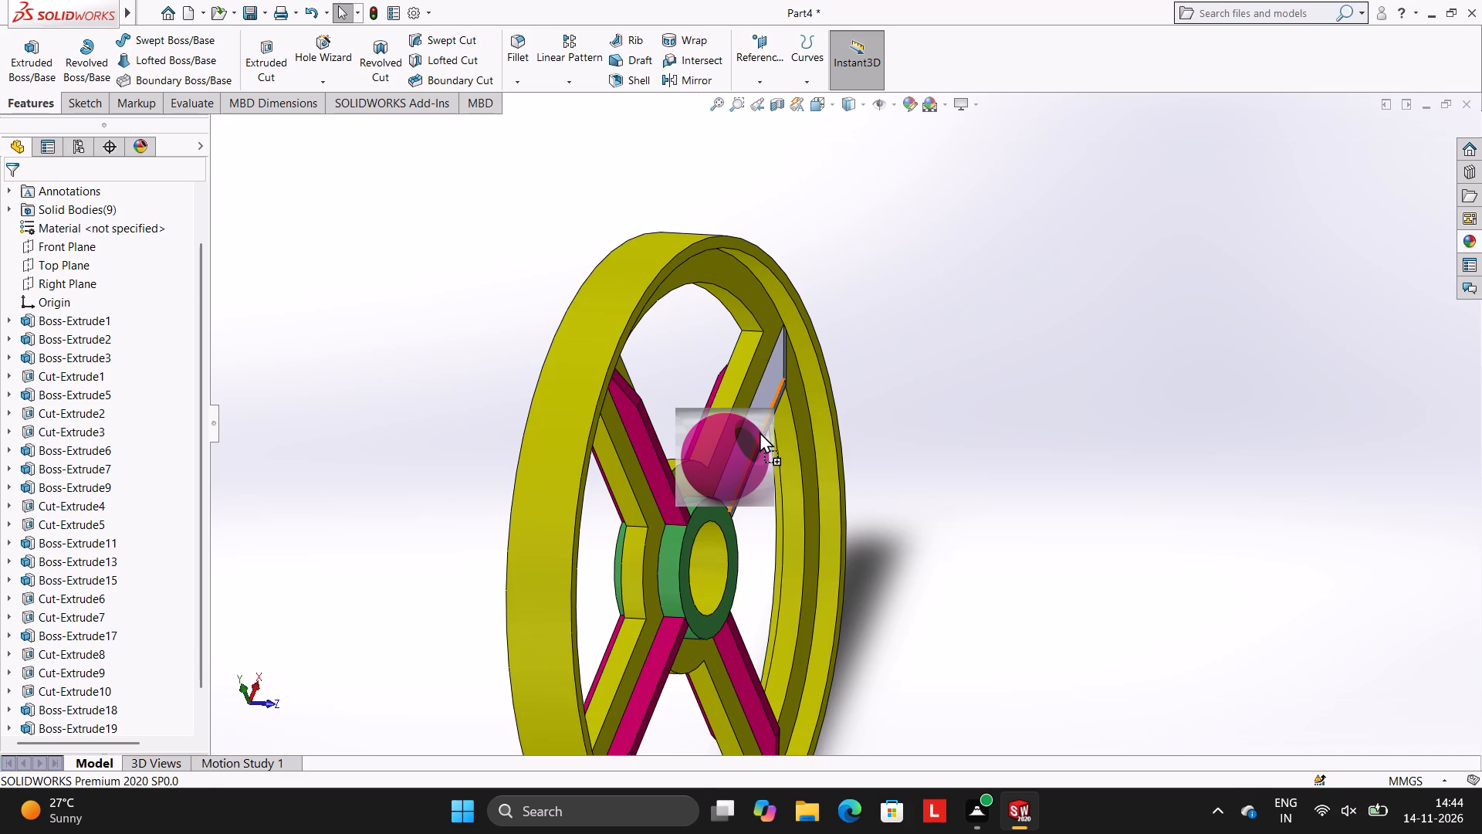
{"action": "left_click_drag", "start_coordinate": [760, 432], "coordinate": [750, 430]}
{"action": "left_click", "coordinate": [750, 430]}
Apply the Blue Solid appearance to the feature forming the rim's inner walls between the arms.
{"action": "scroll", "coordinate": [750, 430], "scroll_direction": "up", "scroll_amount": 4}
{"action": "scroll", "coordinate": [773, 445], "scroll_direction": "down", "scroll_amount": 3}
{"action": "scroll", "coordinate": [868, 559], "scroll_direction": "down", "scroll_amount": 3}
{"action": "scroll", "coordinate": [867, 535], "scroll_direction": "up", "scroll_amount": 3}
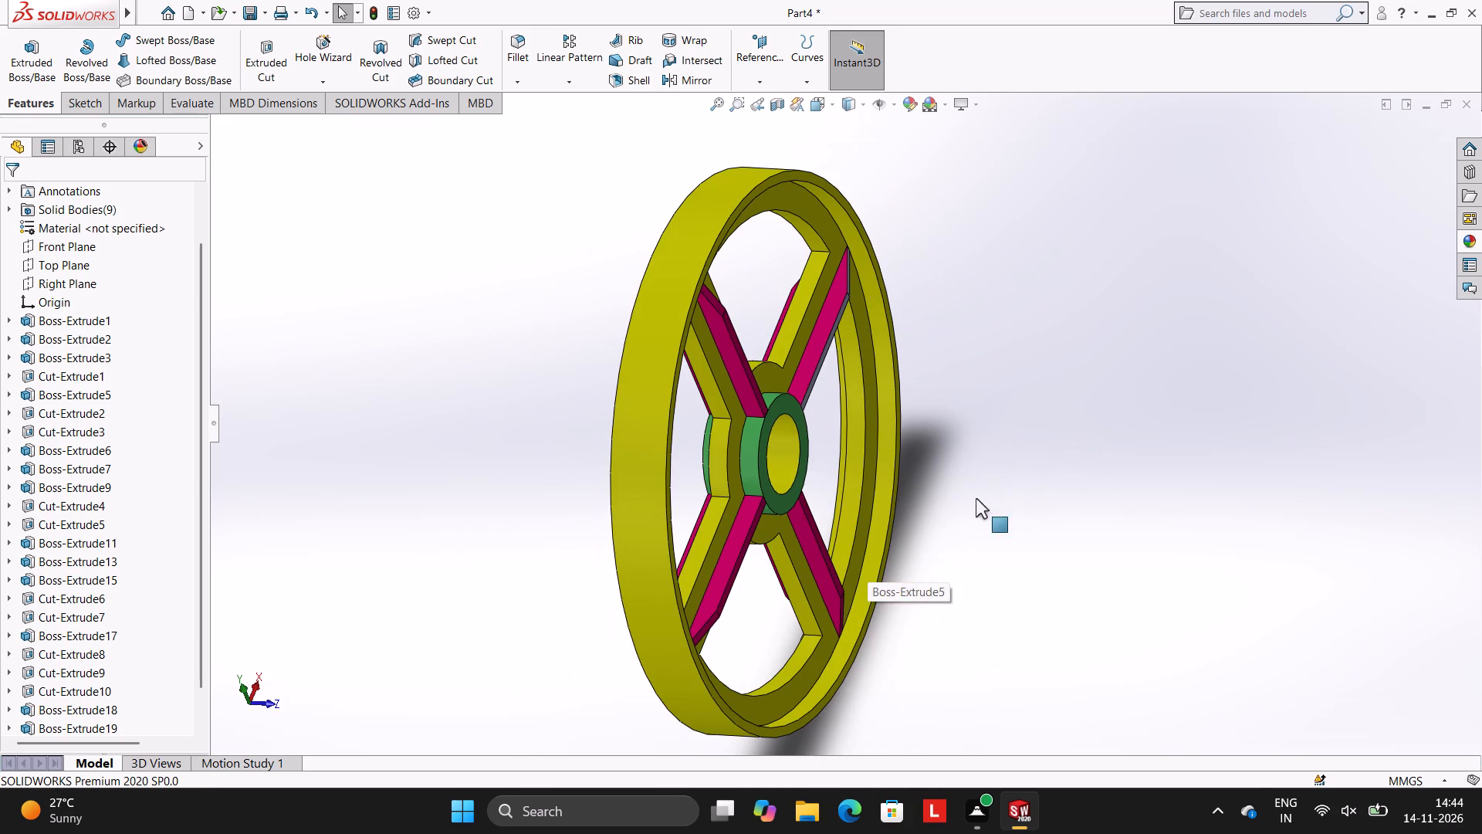
{"action": "left_click", "coordinate": [1474, 251]}
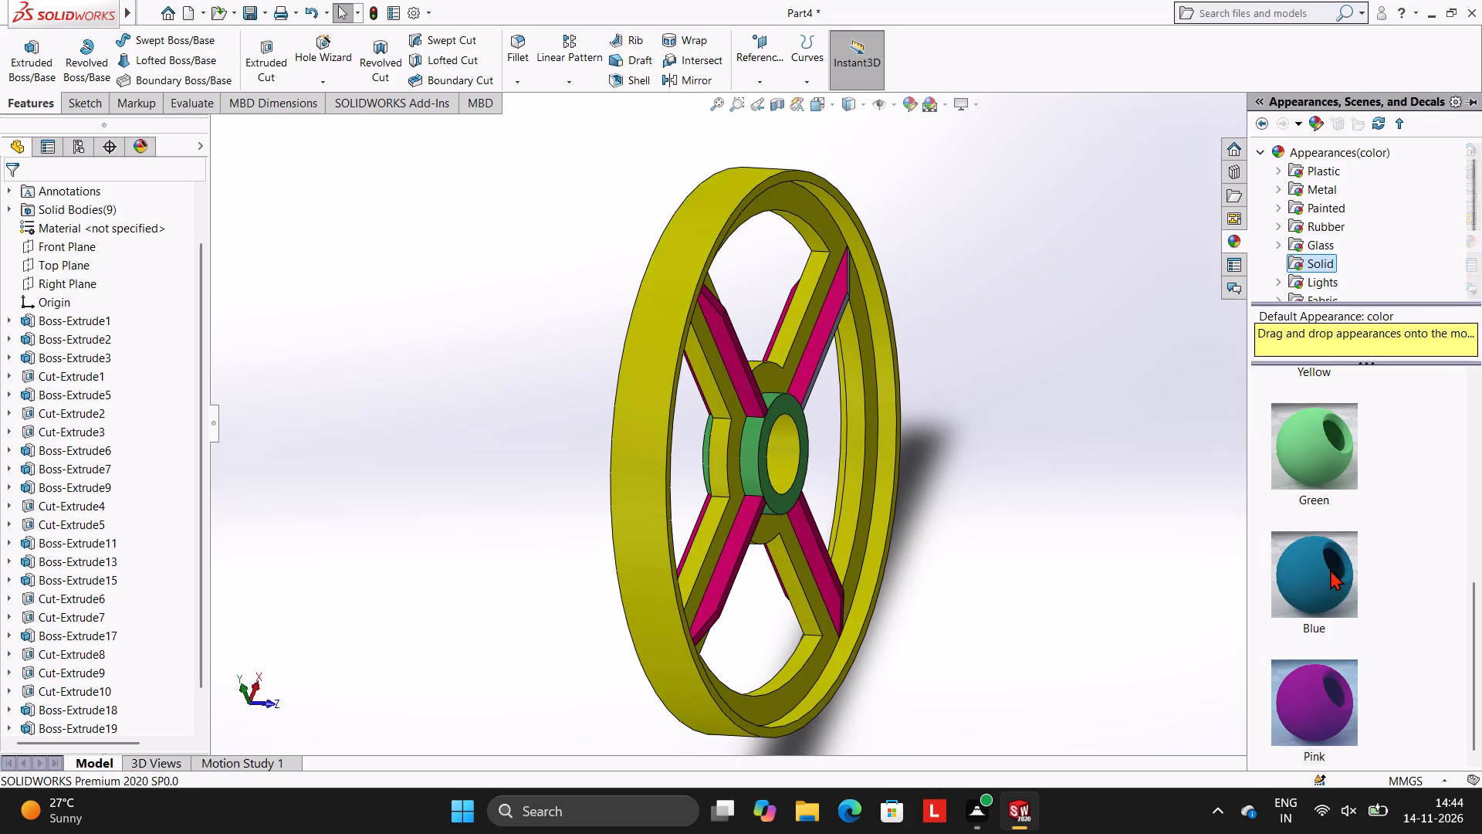
{"action": "left_click_drag", "start_coordinate": [1328, 568], "coordinate": [858, 463]}
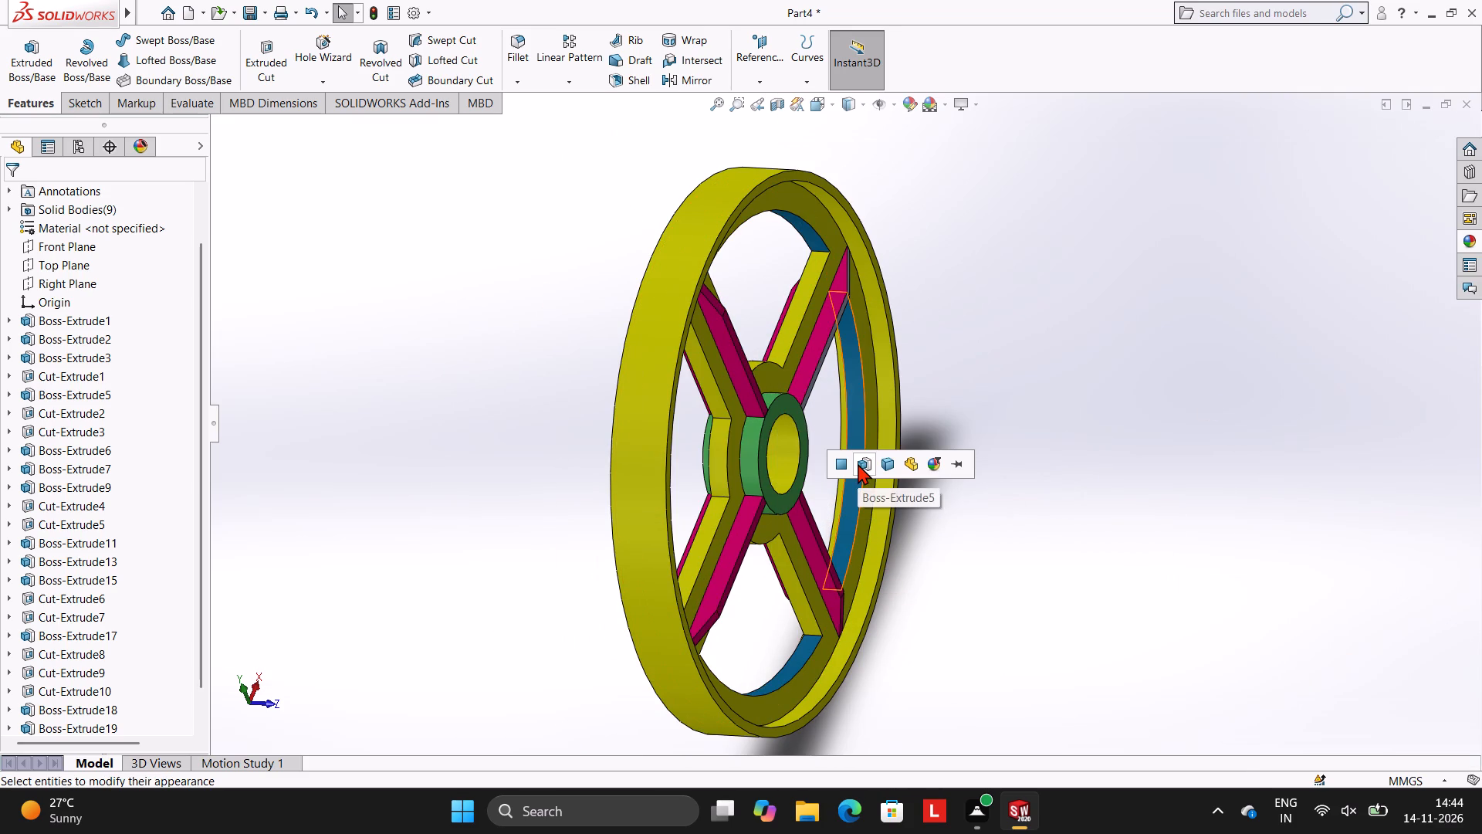
{"action": "left_click", "coordinate": [859, 459]}
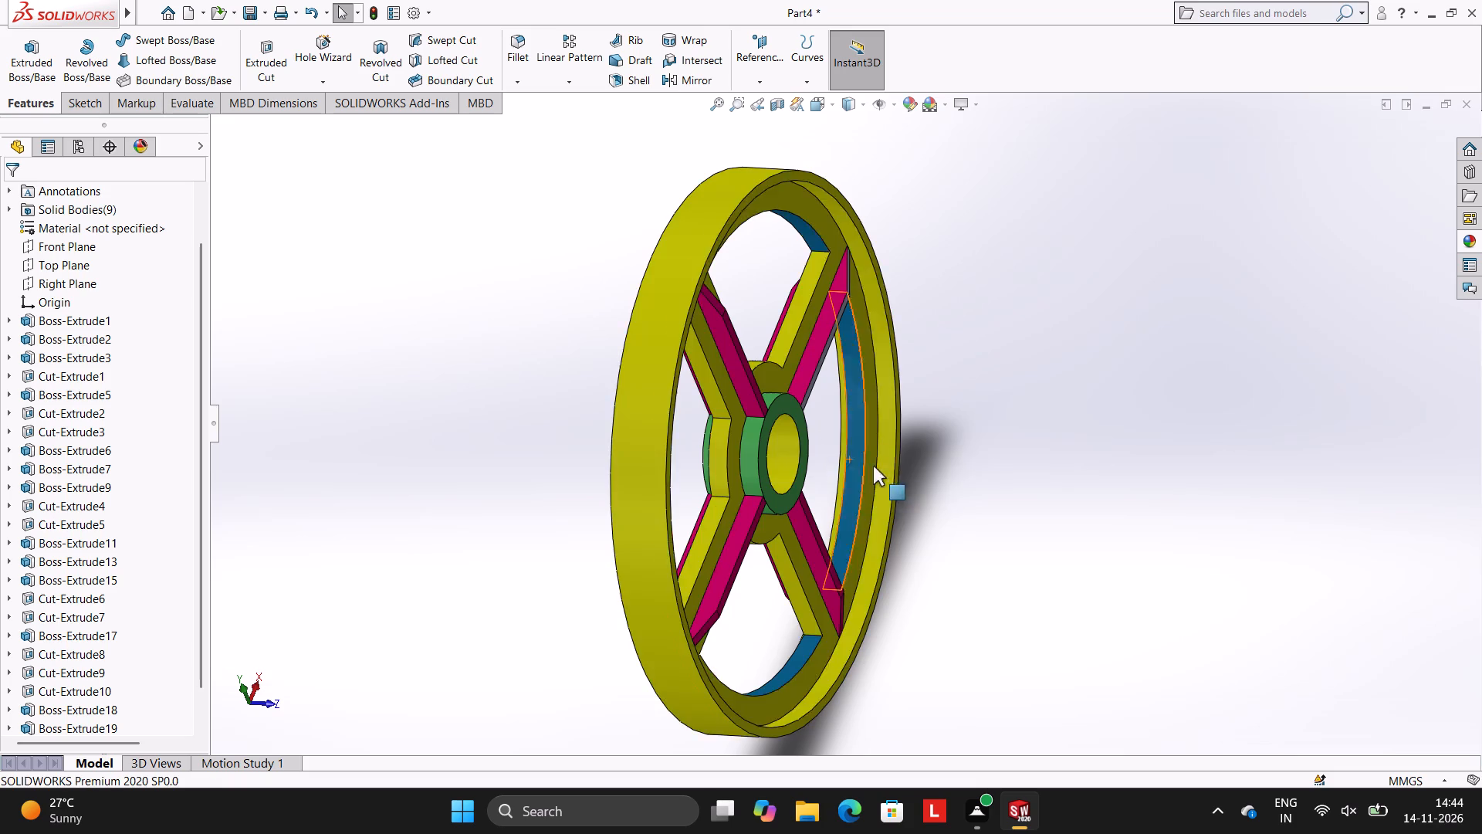
Apply the Pink Solid appearance to the body of the partly grey rib on the +X arm of the wheel's +Z face.
{"action": "middle_click_drag", "start_coordinate": [913, 475], "coordinate": [810, 276]}
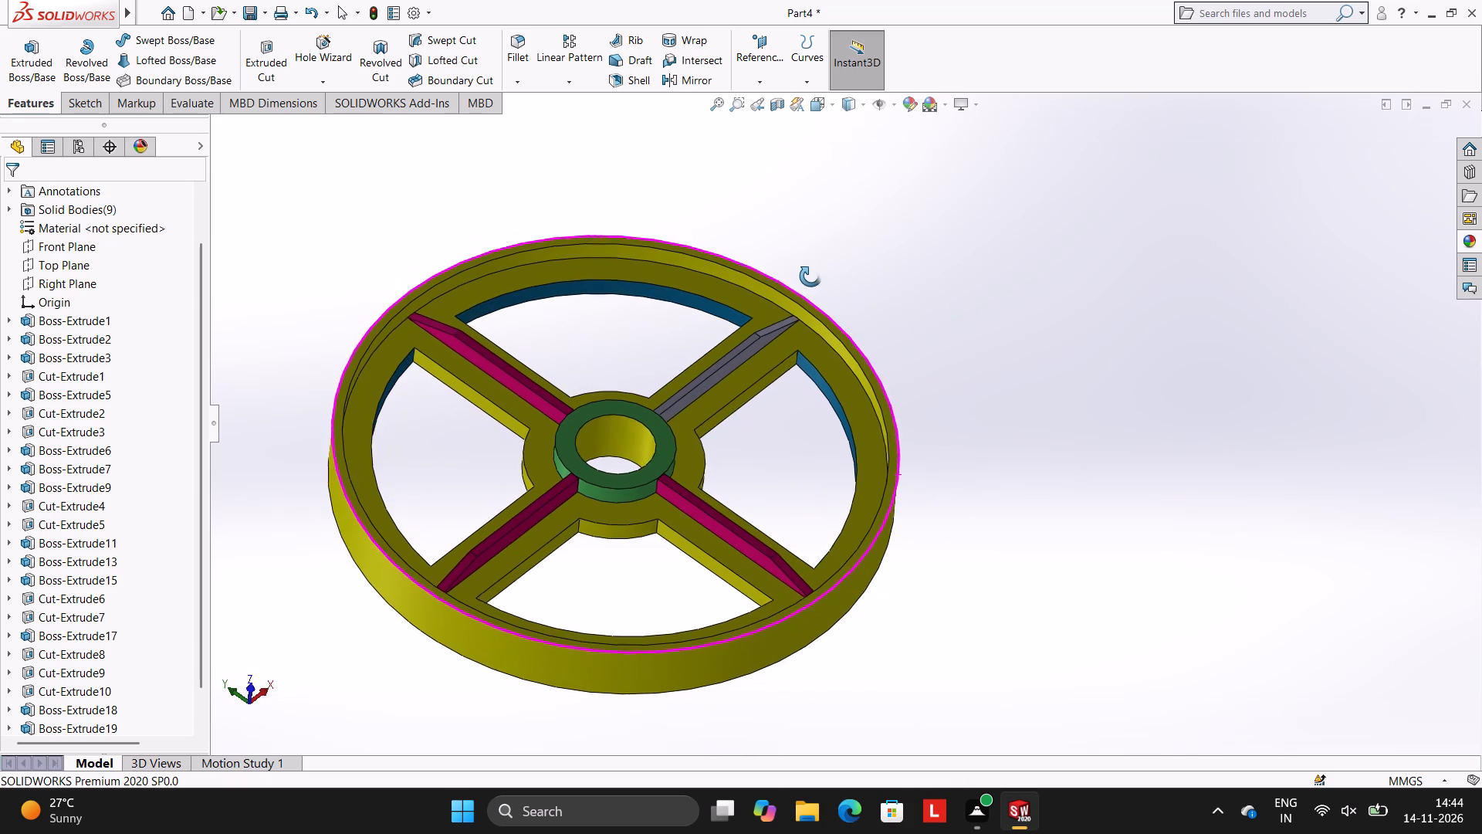
{"action": "middle_click_drag", "start_coordinate": [810, 276], "coordinate": [809, 276]}
{"action": "middle_click_drag", "start_coordinate": [880, 349], "coordinate": [947, 416]}
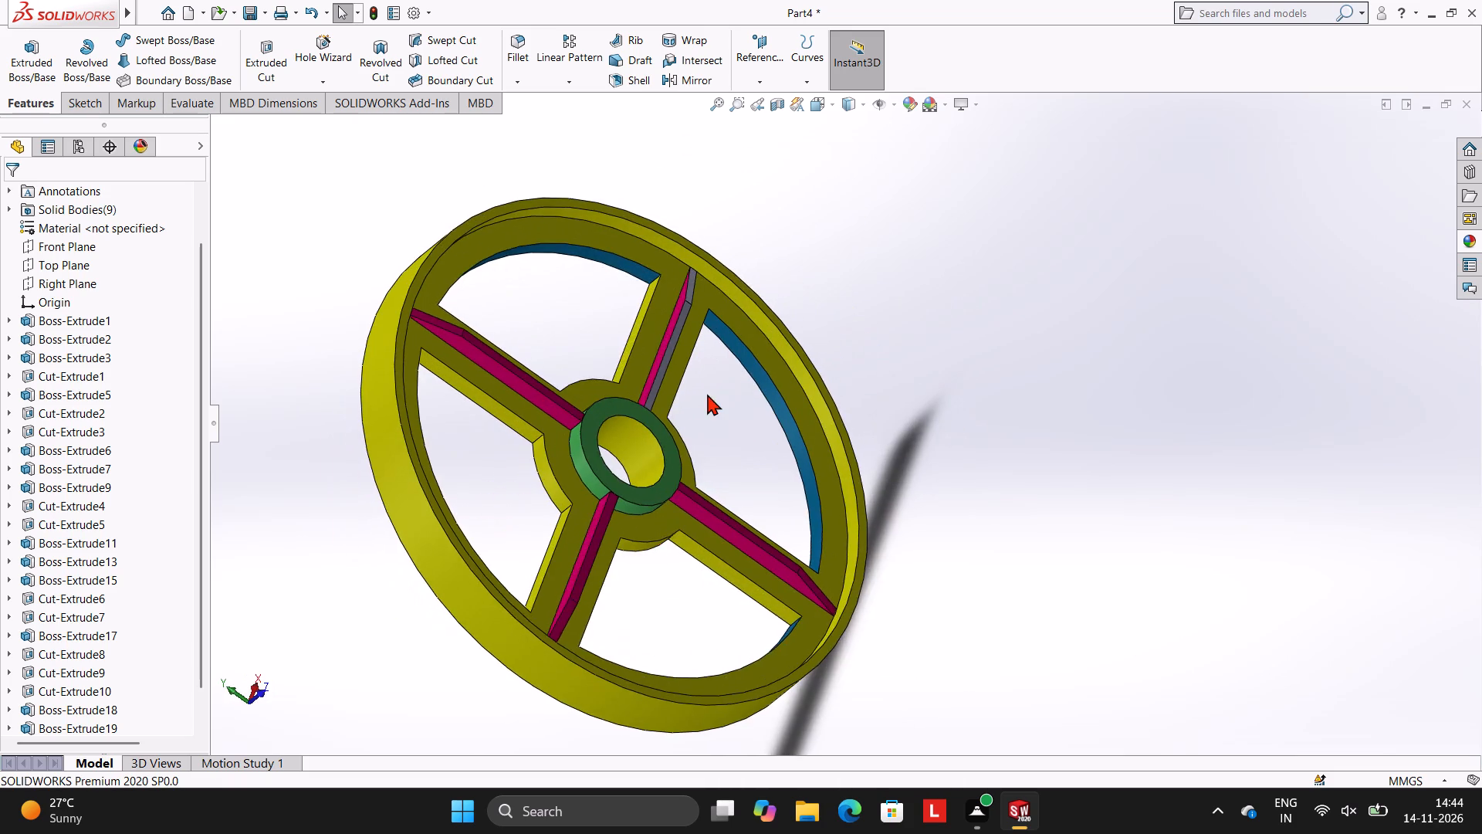
{"action": "scroll", "coordinate": [701, 387], "scroll_direction": "down", "scroll_amount": 3}
{"action": "left_click", "coordinate": [1465, 237]}
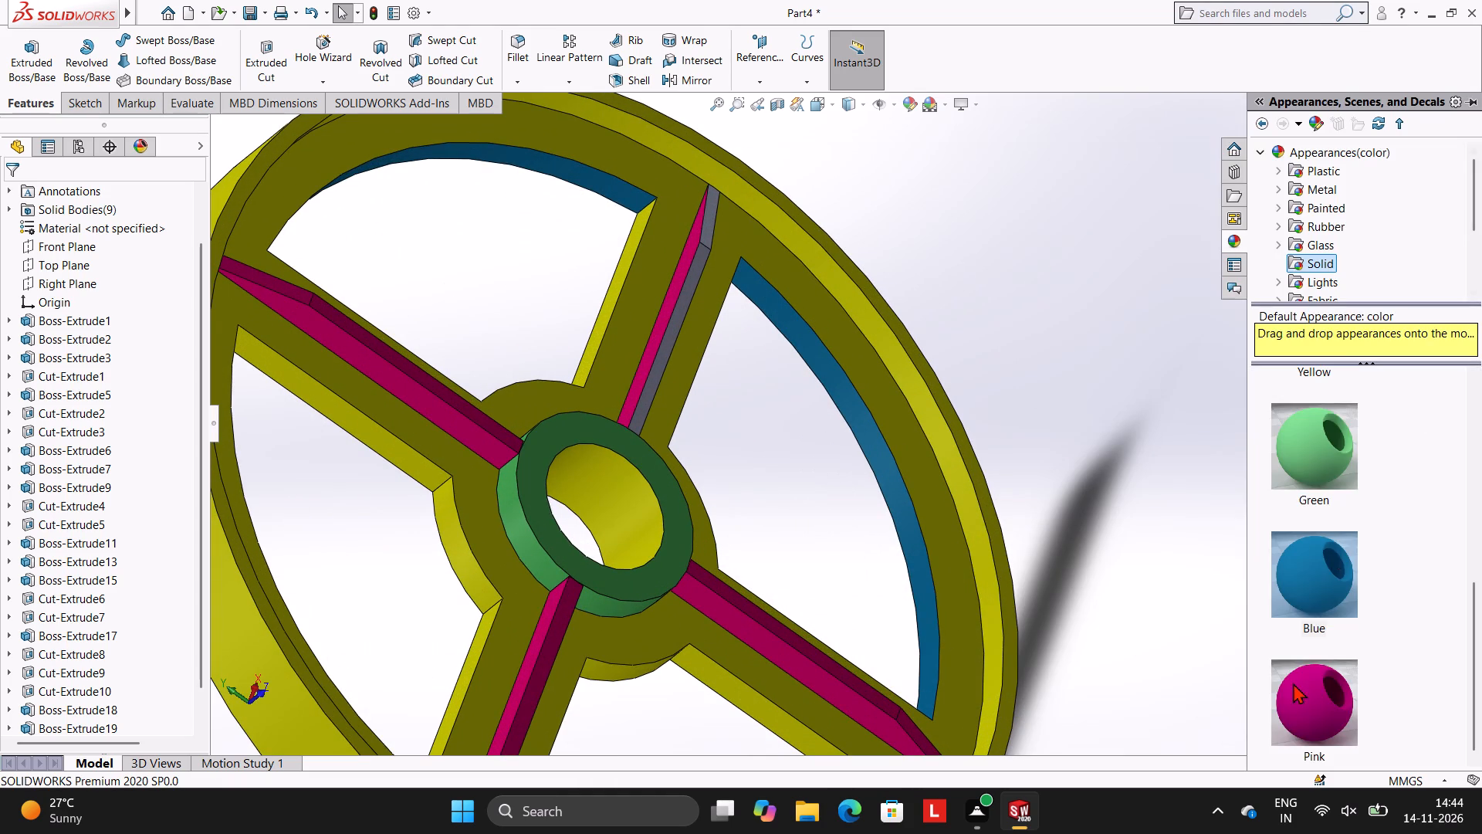
{"action": "left_click_drag", "start_coordinate": [1293, 683], "coordinate": [621, 334]}
{"action": "scroll", "coordinate": [638, 327], "scroll_direction": "down", "scroll_amount": 4}
{"action": "left_click", "coordinate": [750, 423]}
{"action": "scroll", "coordinate": [710, 357], "scroll_direction": "down", "scroll_amount": 4}
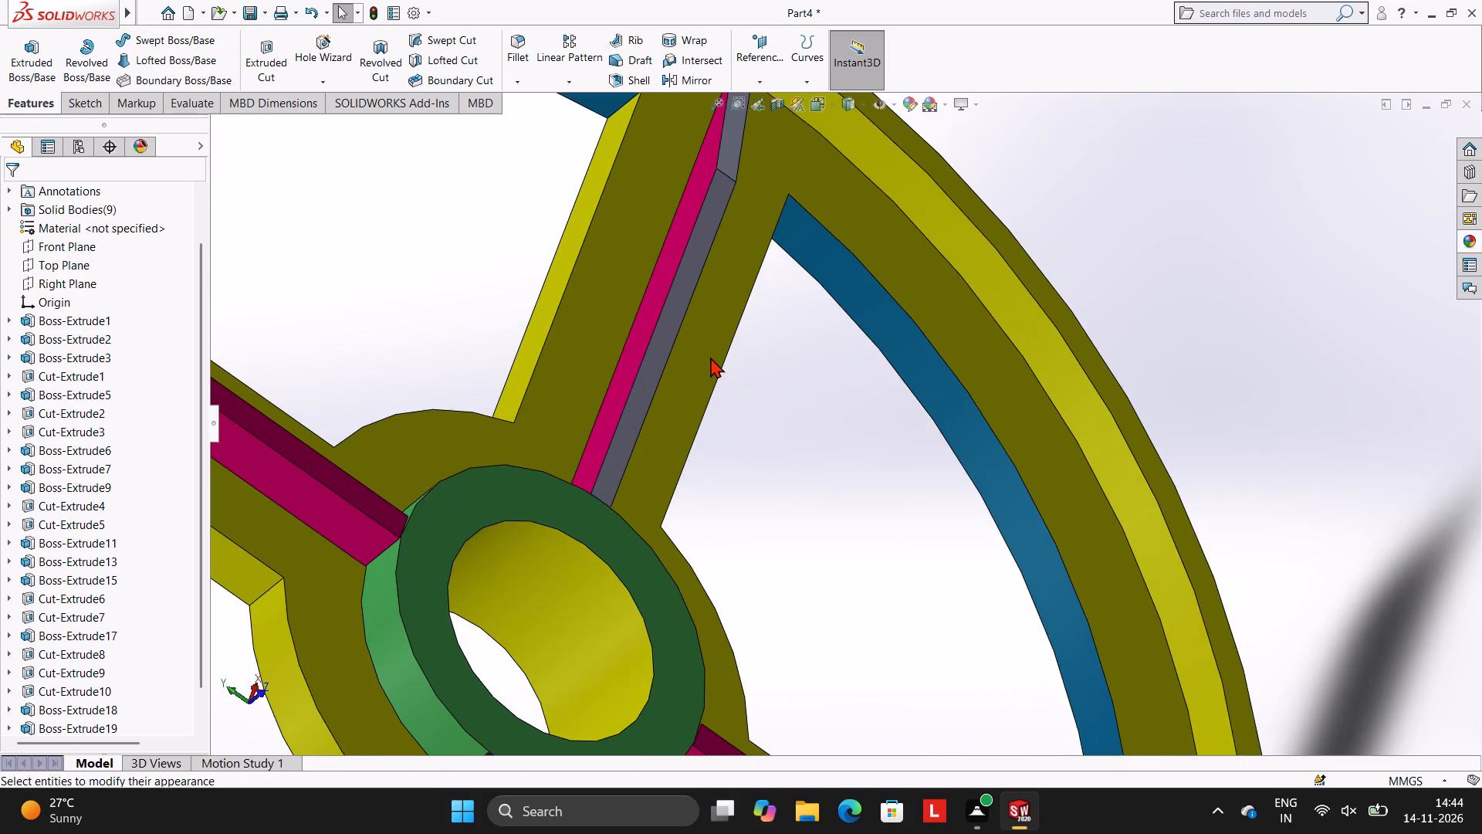
{"action": "scroll", "coordinate": [619, 425], "scroll_direction": "down", "scroll_amount": 4}
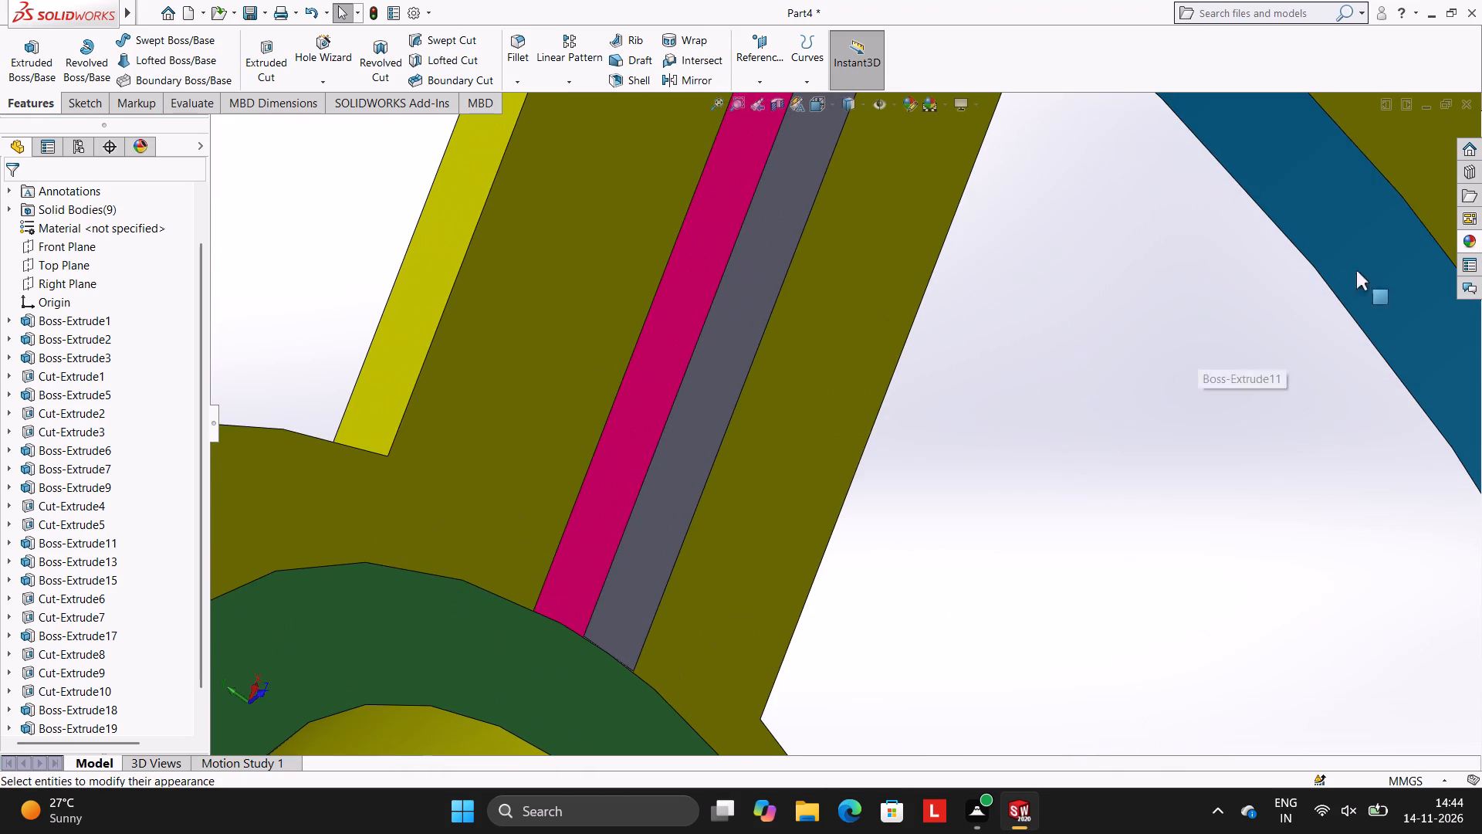
{"action": "left_click", "coordinate": [1477, 241]}
{"action": "left_click_drag", "start_coordinate": [1332, 702], "coordinate": [670, 429]}
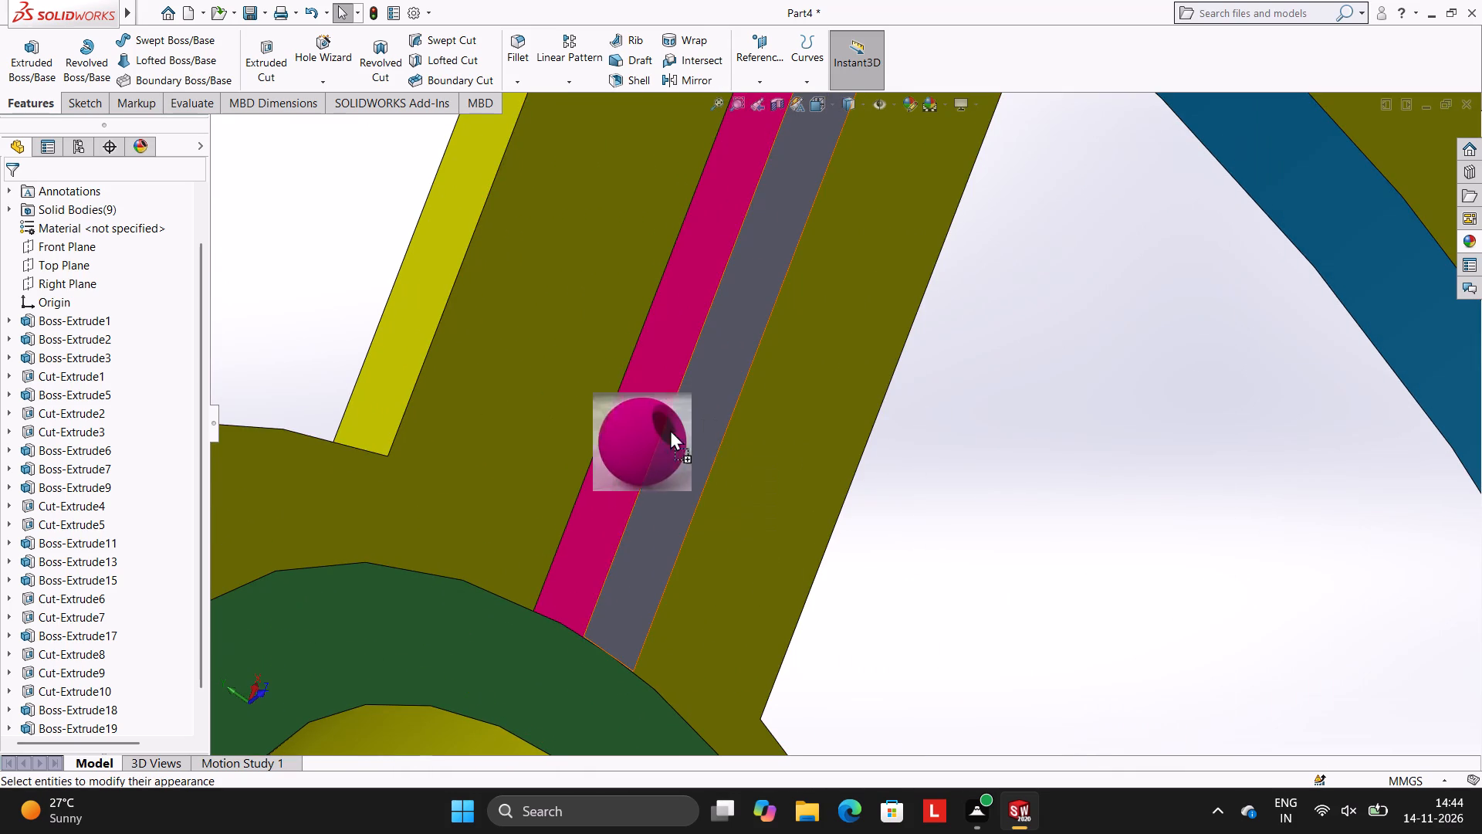
{"action": "left_click_drag", "start_coordinate": [670, 429], "coordinate": [702, 437]}
{"action": "left_click", "coordinate": [724, 442]}
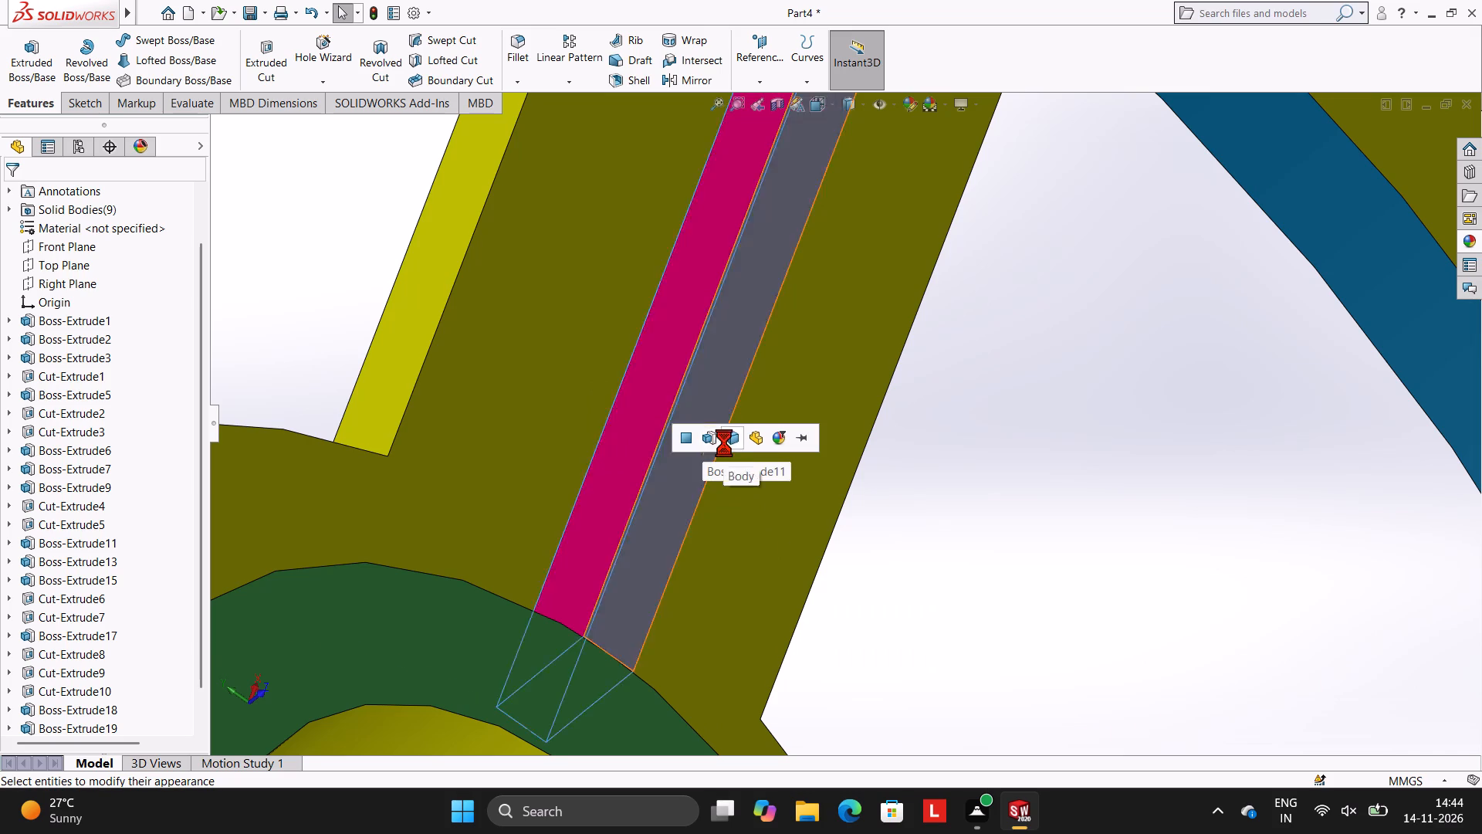
Apply the Red Solid appearance to the inner wall of the hub bore.
{"action": "scroll", "coordinate": [749, 456], "scroll_direction": "up", "scroll_amount": 3}
{"action": "middle_click_drag", "start_coordinate": [829, 483], "coordinate": [715, 300]}
{"action": "scroll", "coordinate": [724, 417], "scroll_direction": "up", "scroll_amount": 8}
{"action": "middle_click_drag", "start_coordinate": [789, 418], "coordinate": [1184, 443]}
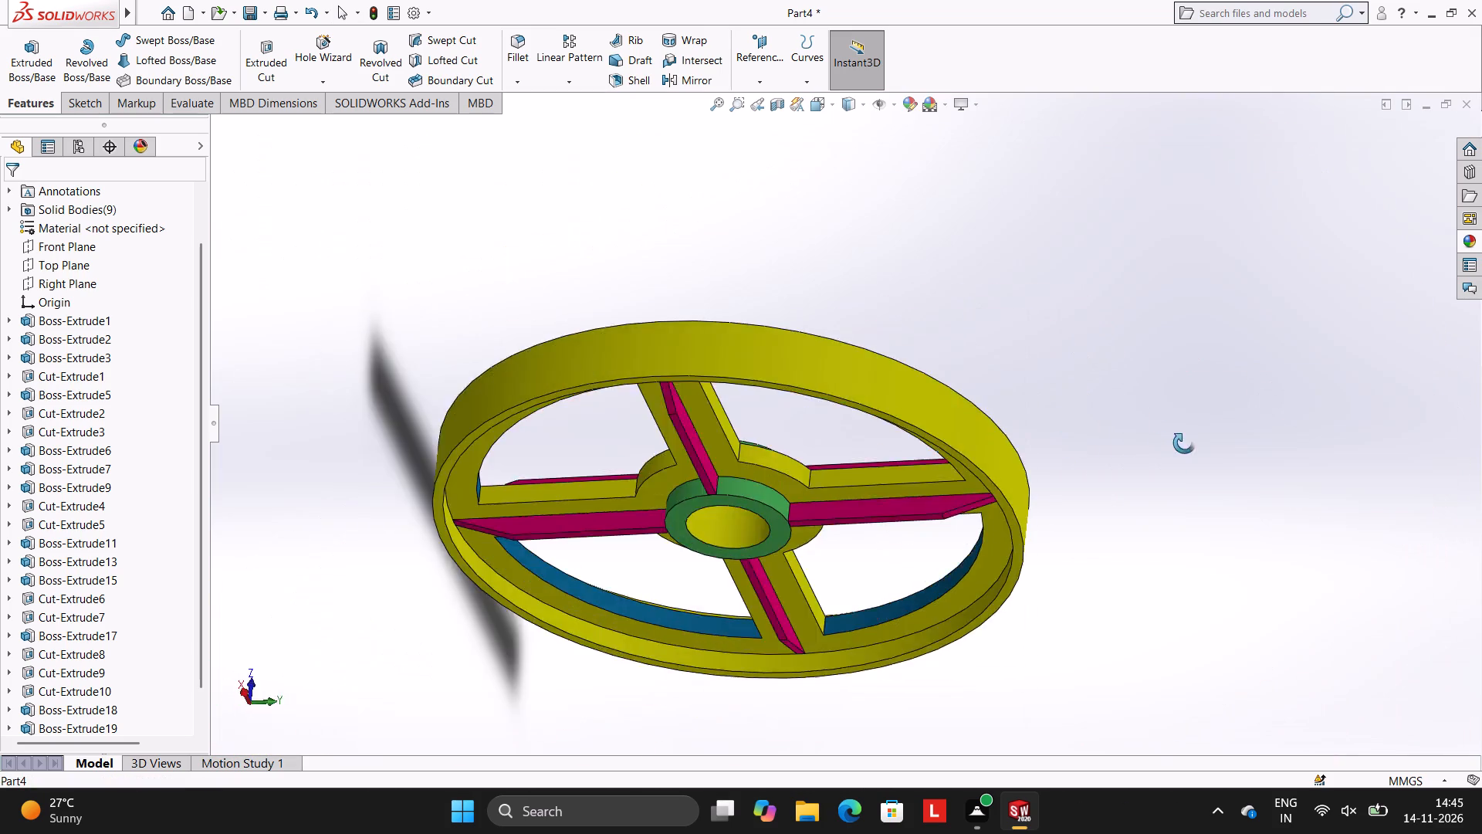
{"action": "middle_click_drag", "start_coordinate": [1184, 443], "coordinate": [1152, 761]}
{"action": "scroll", "coordinate": [640, 442], "scroll_direction": "down", "scroll_amount": 4}
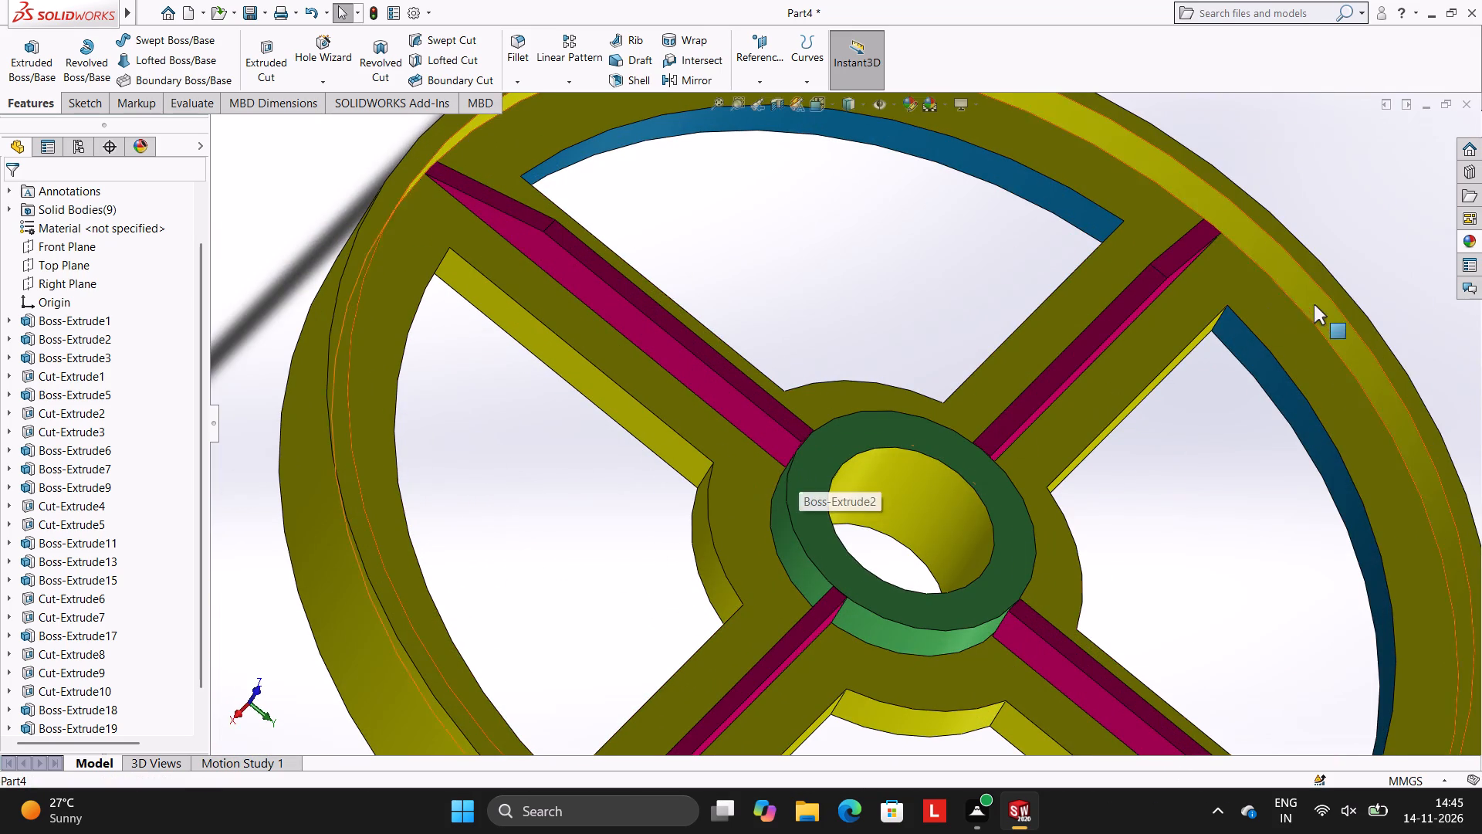
{"action": "left_click", "coordinate": [1470, 231]}
{"action": "scroll", "coordinate": [1325, 537], "scroll_direction": "down", "scroll_amount": 3}
{"action": "scroll", "coordinate": [1322, 557], "scroll_direction": "up", "scroll_amount": 3}
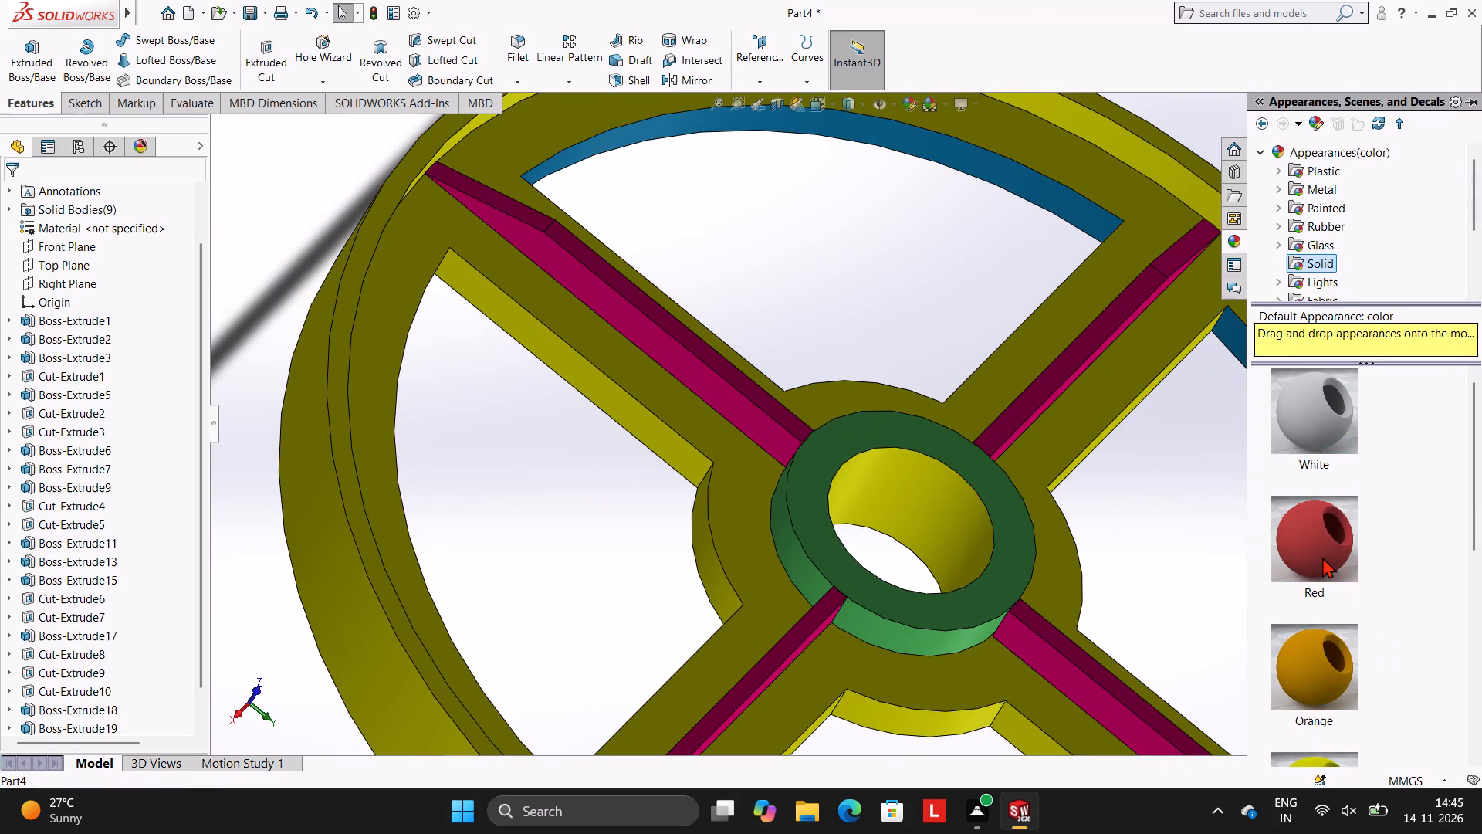
{"action": "left_click_drag", "start_coordinate": [1325, 544], "coordinate": [956, 512]}
{"action": "left_click", "coordinate": [956, 512]}
Examine the coloured wheel from several angles to check its appearances.
{"action": "scroll", "coordinate": [957, 512], "scroll_direction": "up", "scroll_amount": 2}
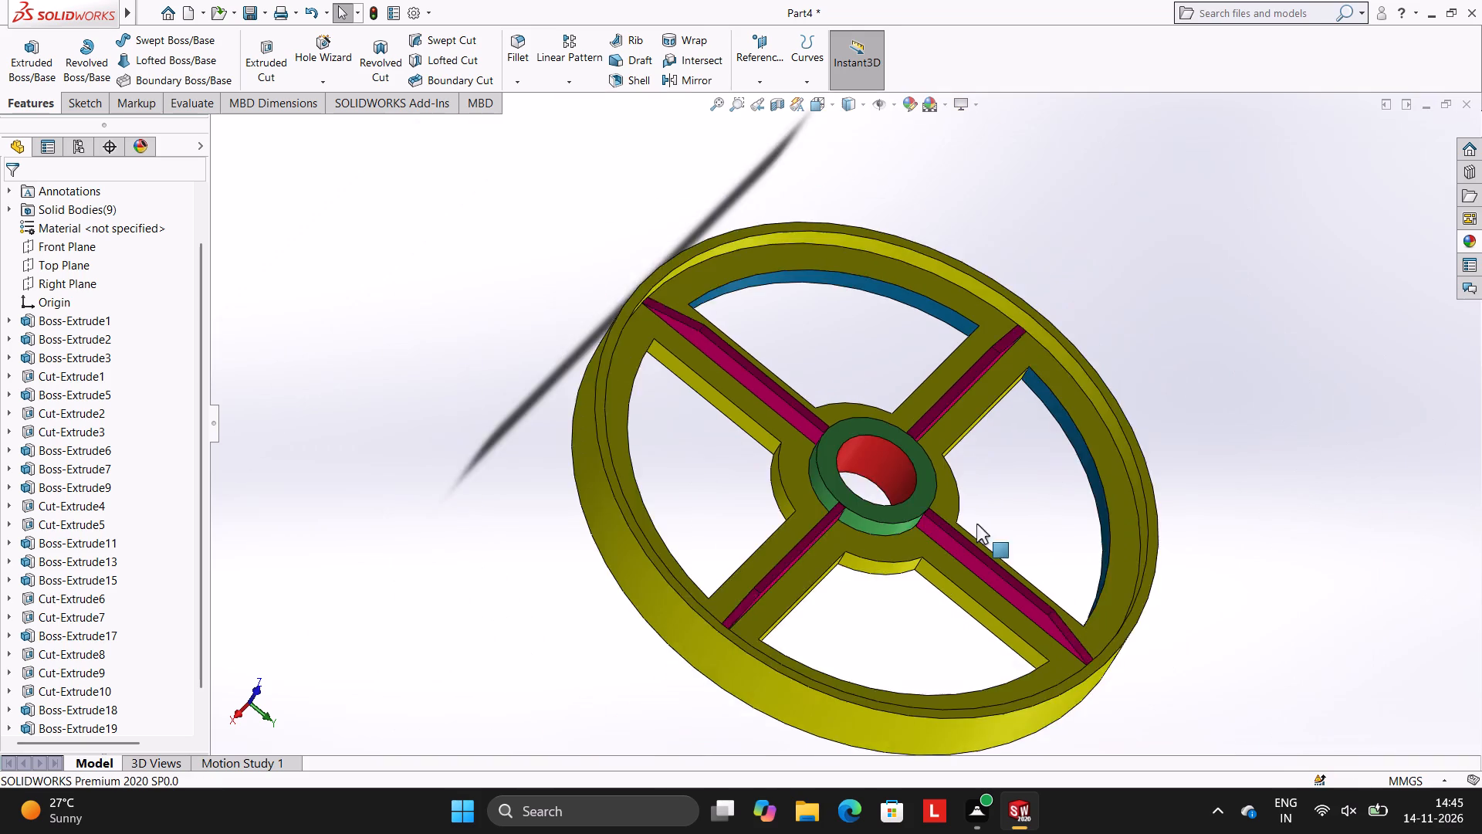
{"action": "scroll", "coordinate": [976, 524], "scroll_direction": "up", "scroll_amount": 4}
{"action": "middle_click_drag", "start_coordinate": [1081, 529], "coordinate": [926, 321]}
{"action": "middle_click_drag", "start_coordinate": [1126, 493], "coordinate": [1135, 355]}
{"action": "scroll", "coordinate": [1137, 354], "scroll_direction": "up", "scroll_amount": 1}
{"action": "middle_click_drag", "start_coordinate": [1145, 430], "coordinate": [1131, 288]}
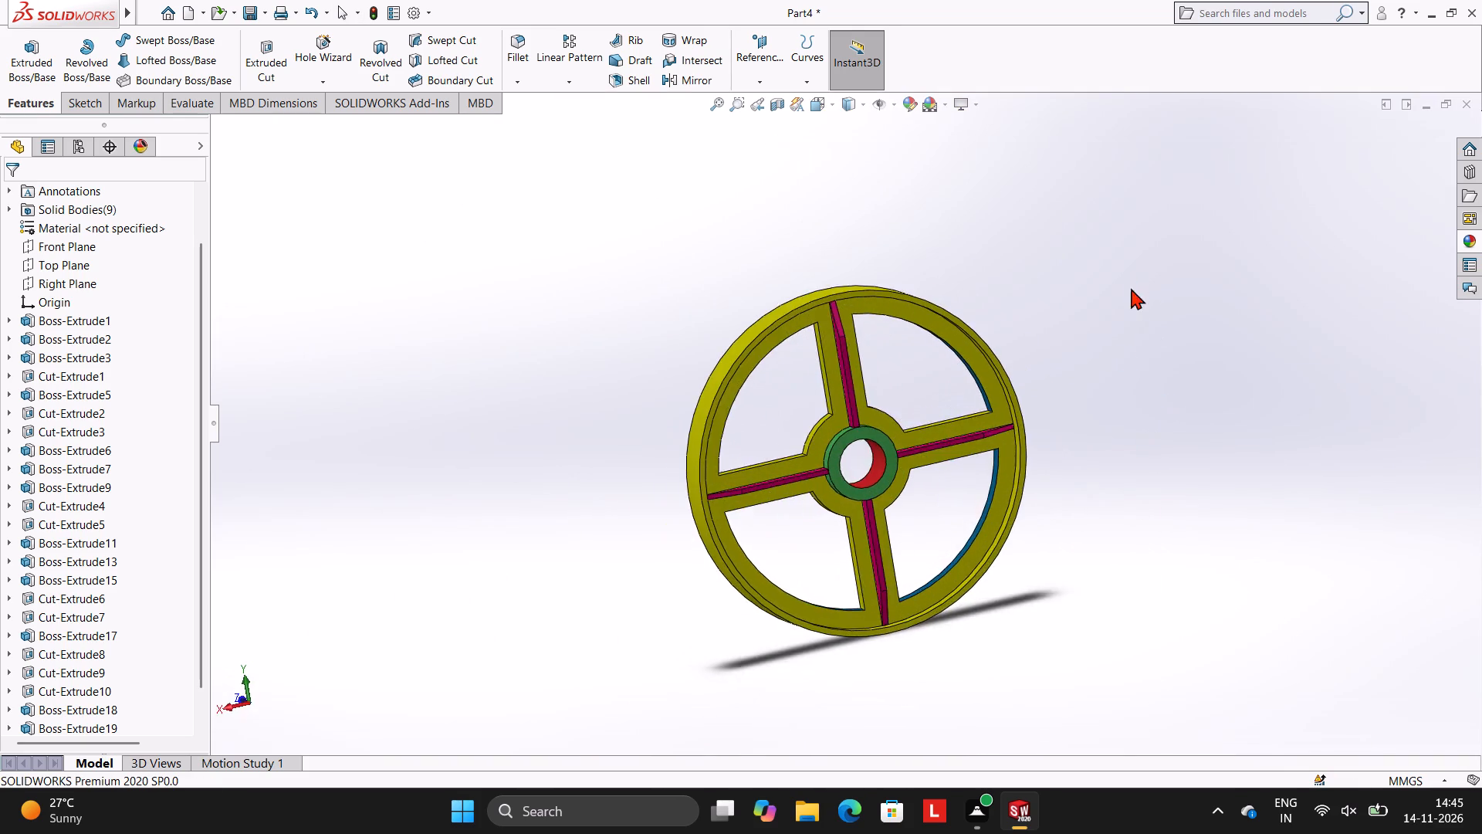
{"action": "middle_click_drag", "start_coordinate": [1131, 288], "coordinate": [1135, 288]}
{"action": "middle_click_drag", "start_coordinate": [1142, 388], "coordinate": [1172, 306]}
{"action": "middle_click_drag", "start_coordinate": [1098, 426], "coordinate": [1023, 458]}
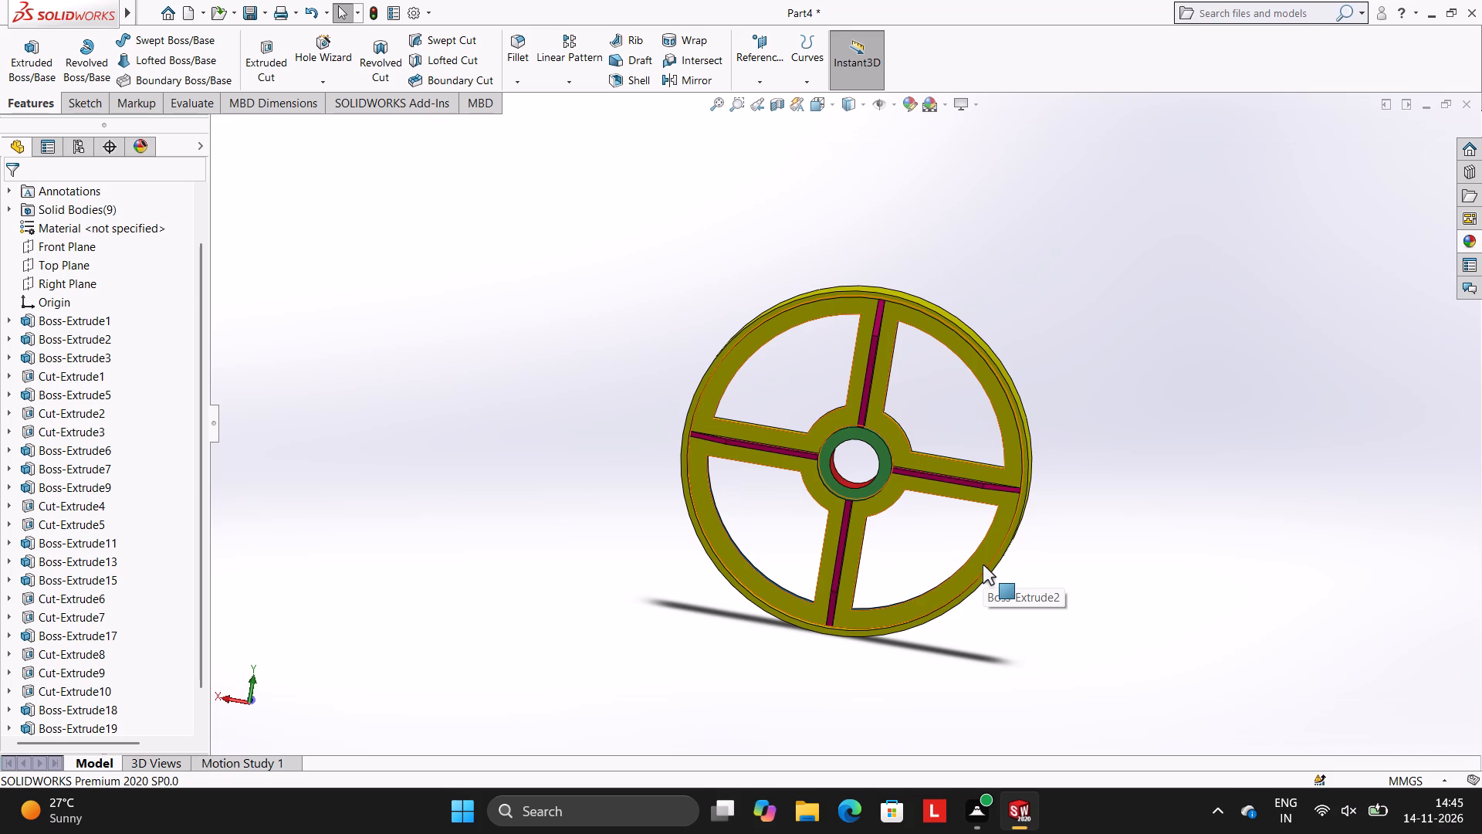
Save the part in Documents as ROUND DISC WITH CROSS SLOTS AND SQUARE CENTER HOLE.
{"action": "key", "text": "ctrl+s"}
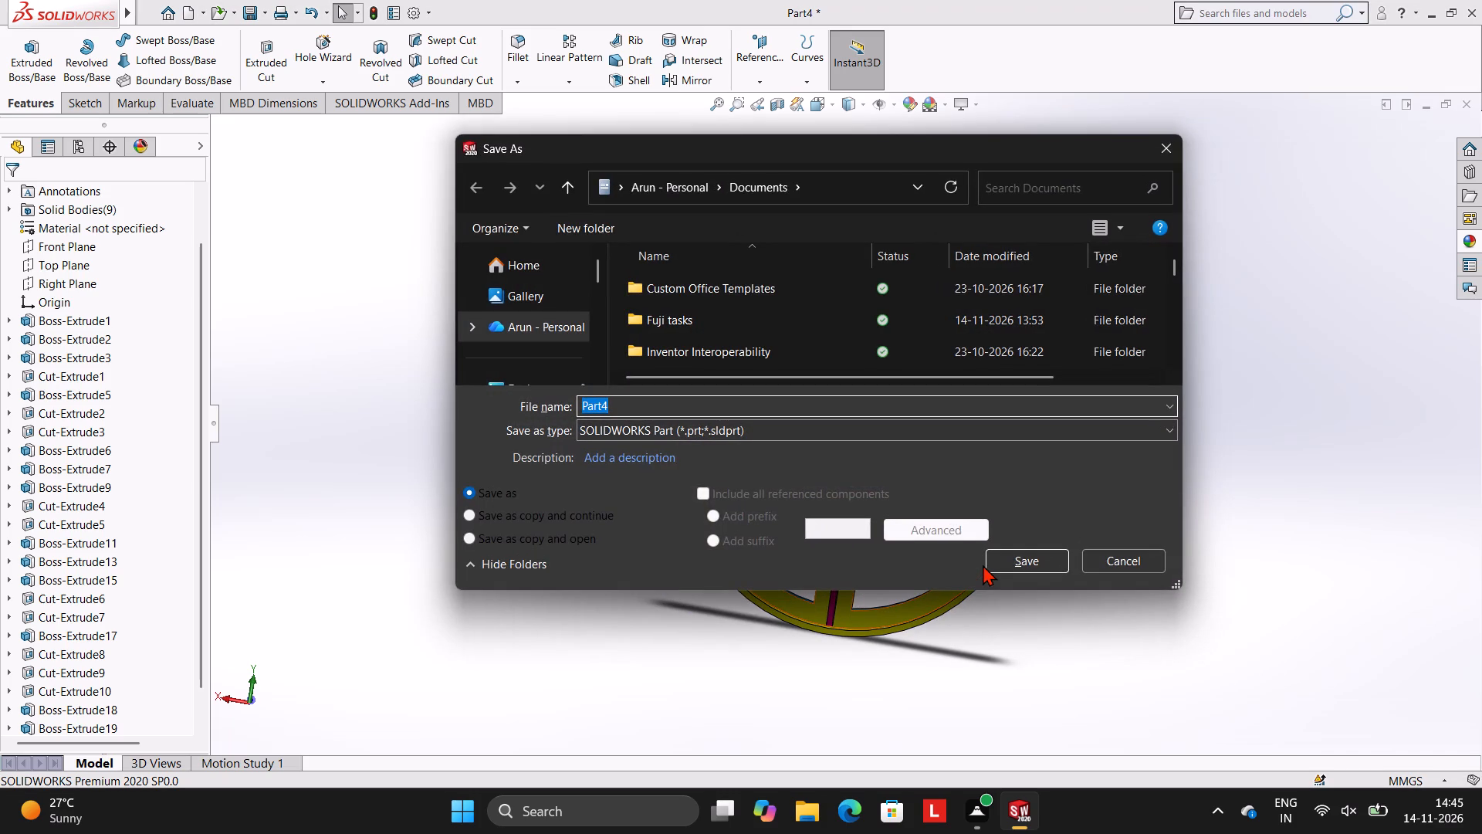
{"action": "type", "text": "ROUNF"}
{"action": "key", "text": "BackSpace"}
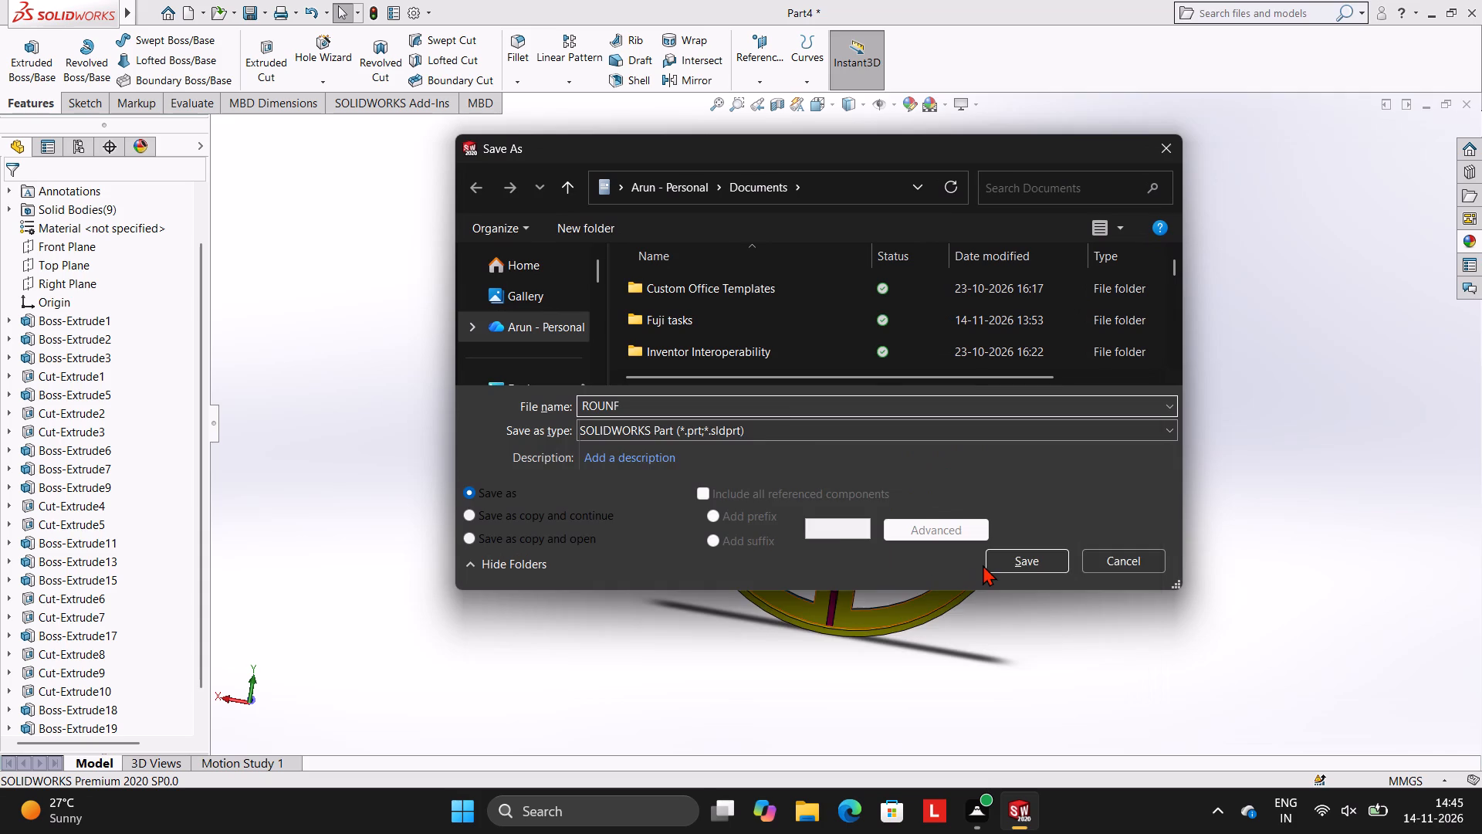
{"action": "type", "text": "D"}
{"action": "key", "text": "space"}
{"action": "type", "text": "DISC WITH"}
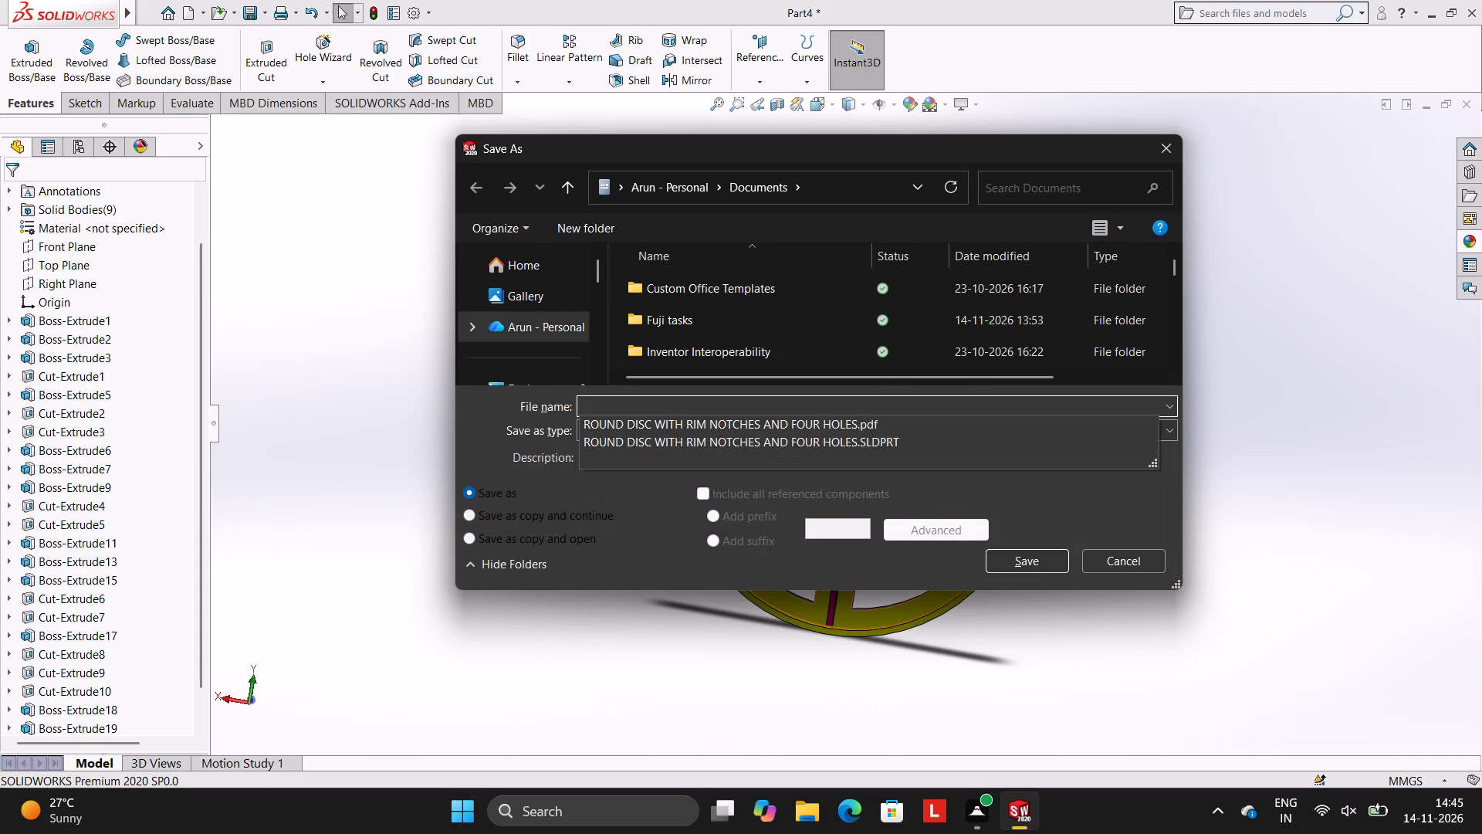
{"action": "key", "text": "space"}
{"action": "type", "text": "CR"}
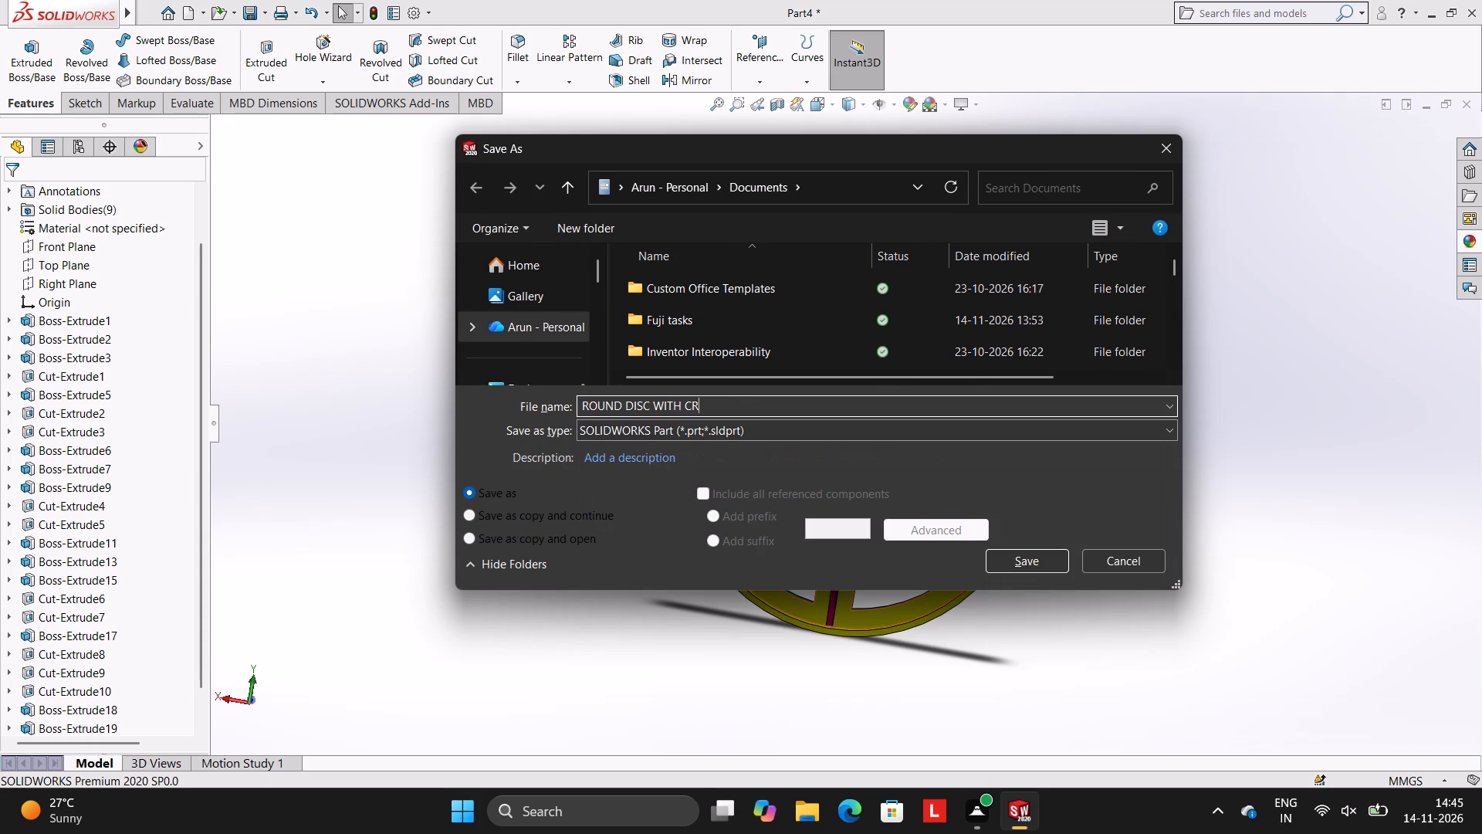
{"action": "key", "text": "o"}
{"action": "type", "text": "SS"}
{"action": "key", "text": "space"}
{"action": "type", "text": "SLOTS"}
{"action": "key", "text": "space"}
{"action": "type", "text": "AND"}
{"action": "key", "text": "space"}
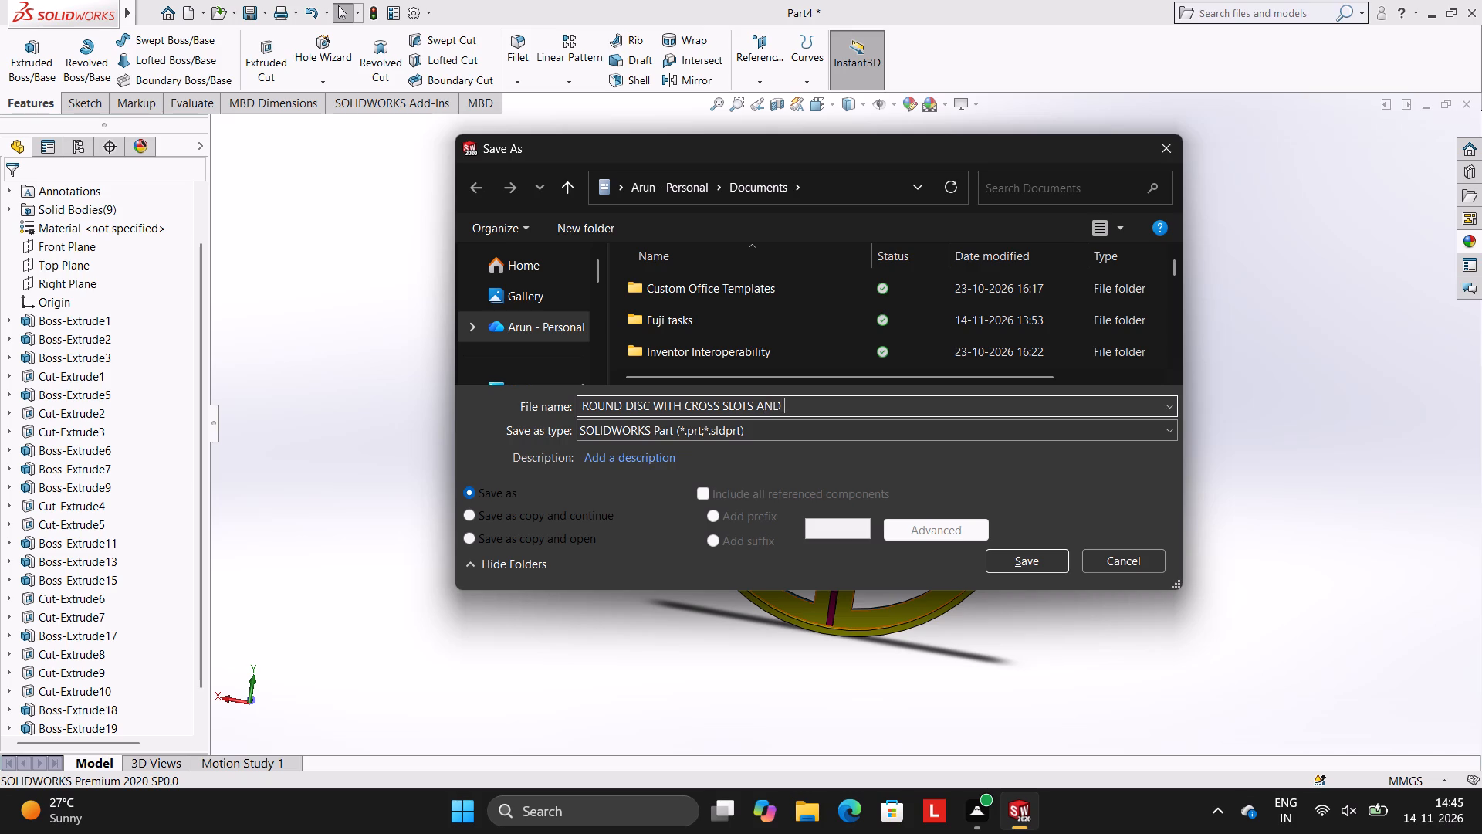
{"action": "key", "text": "s"}
{"action": "key", "text": "q"}
{"action": "type", "text": "UAR"}
{"action": "type", "text": "E"}
{"action": "key", "text": "space"}
{"action": "type", "text": "CENTER"}
{"action": "key", "text": "space"}
{"action": "type", "text": "HOLE"}
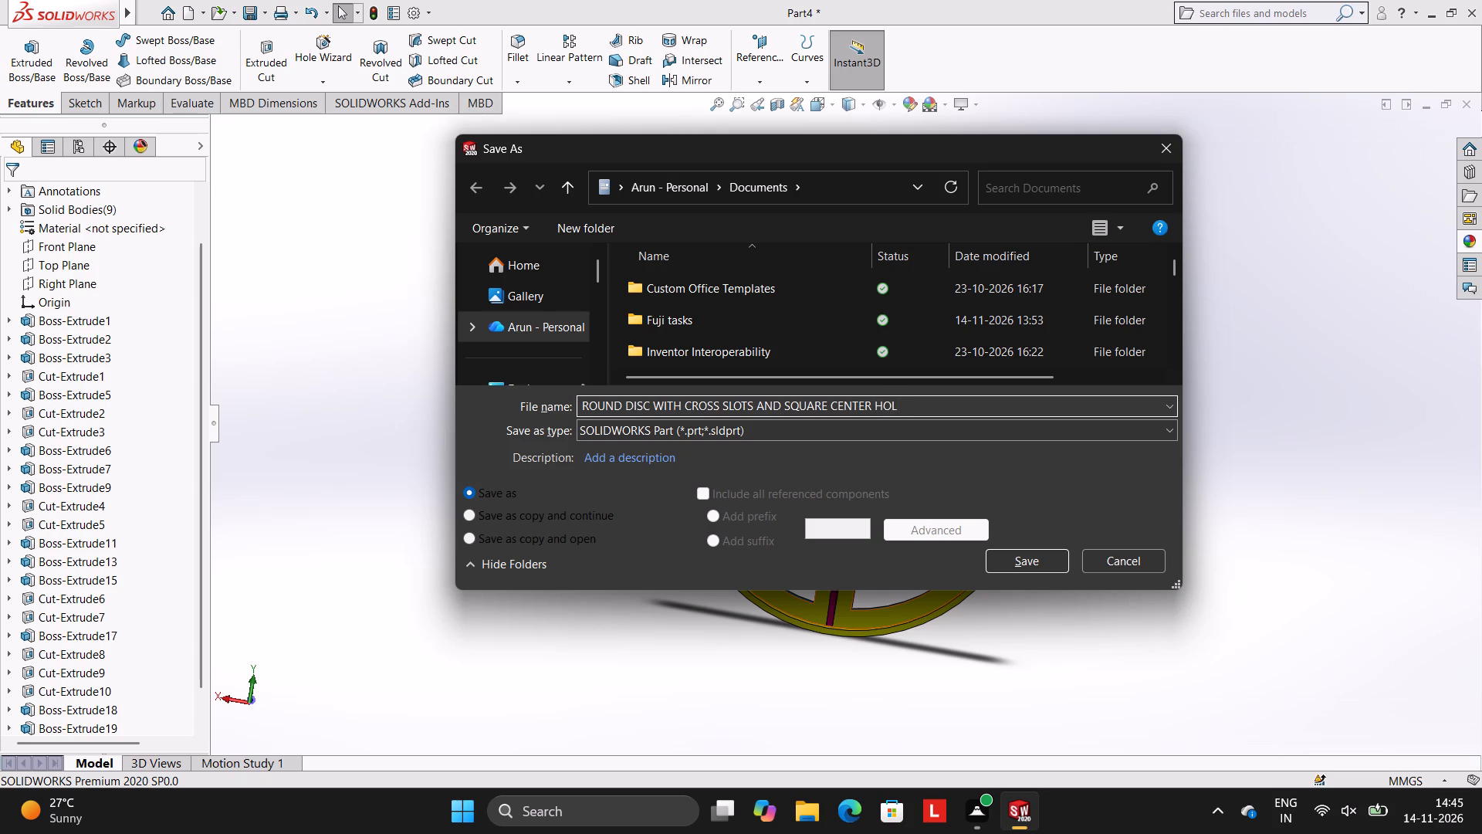
{"action": "key", "text": "space"}
{"action": "left_click", "coordinate": [1049, 550]}
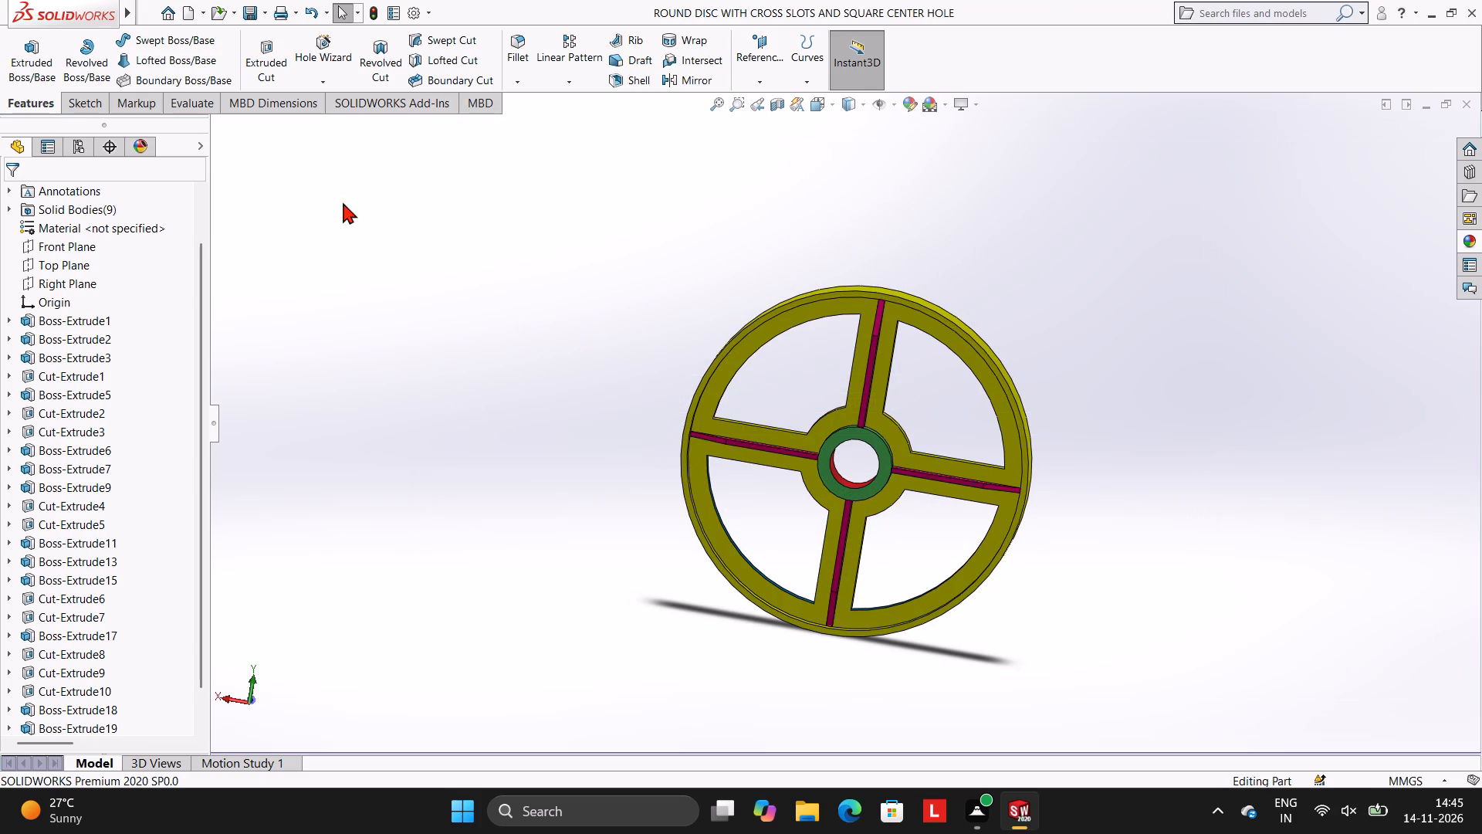
Save a copy of the part under the same name in Adobe Portable Document Format (*.pdf).
{"action": "left_click", "coordinate": [267, 12]}
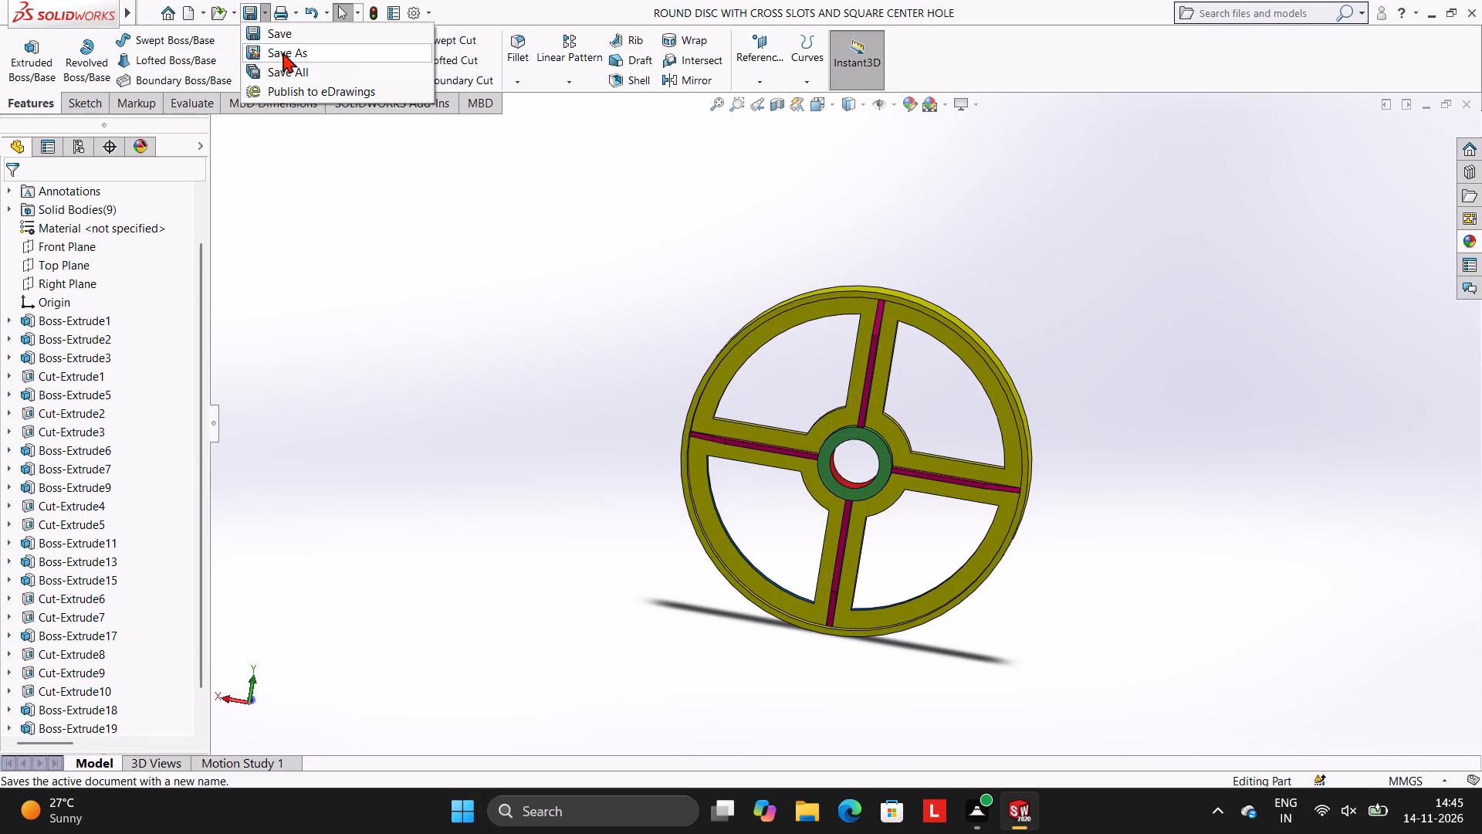
{"action": "left_click", "coordinate": [286, 53]}
{"action": "left_click", "coordinate": [888, 425]}
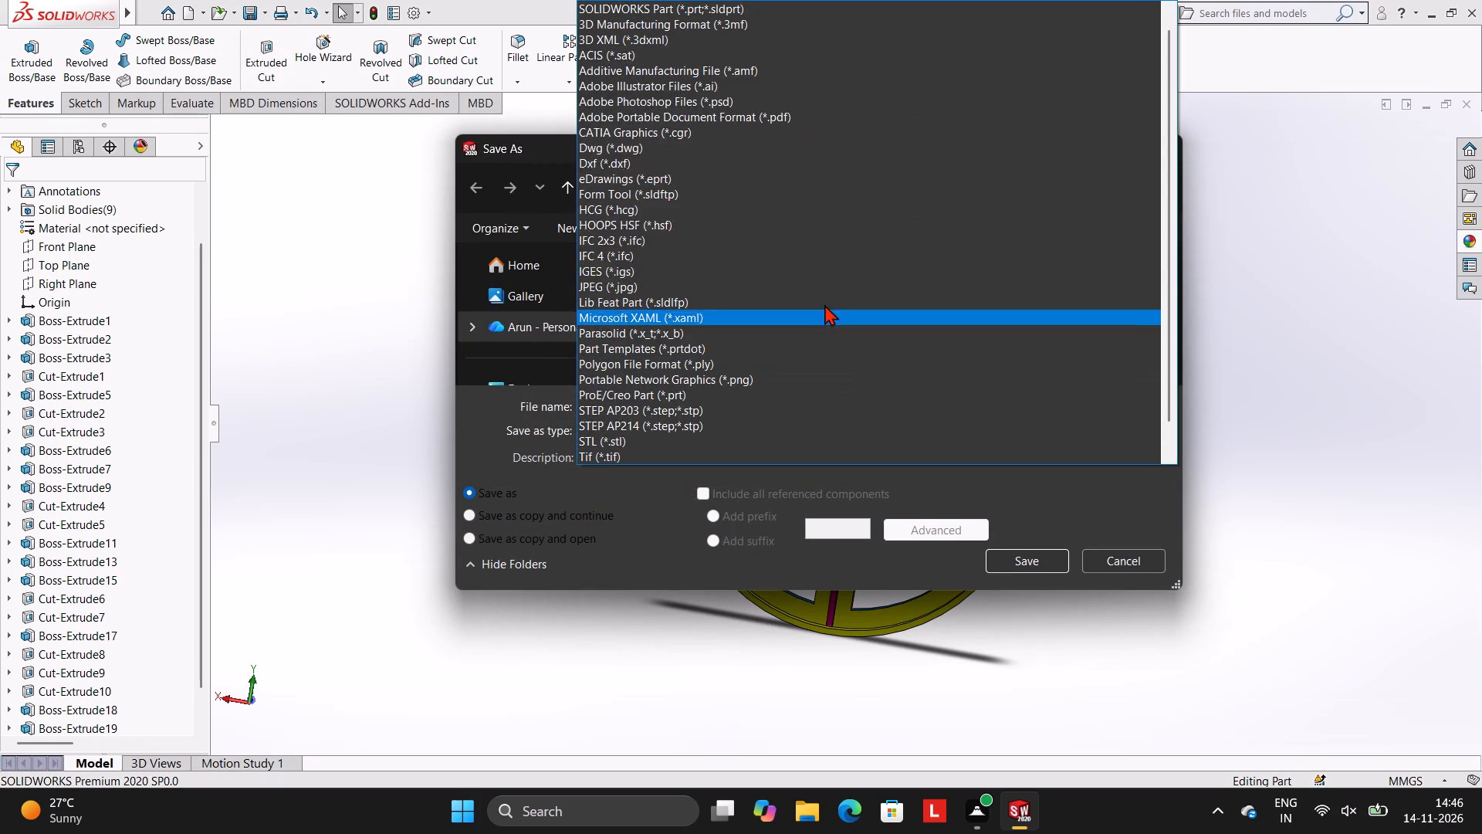
{"action": "left_click", "coordinate": [763, 112]}
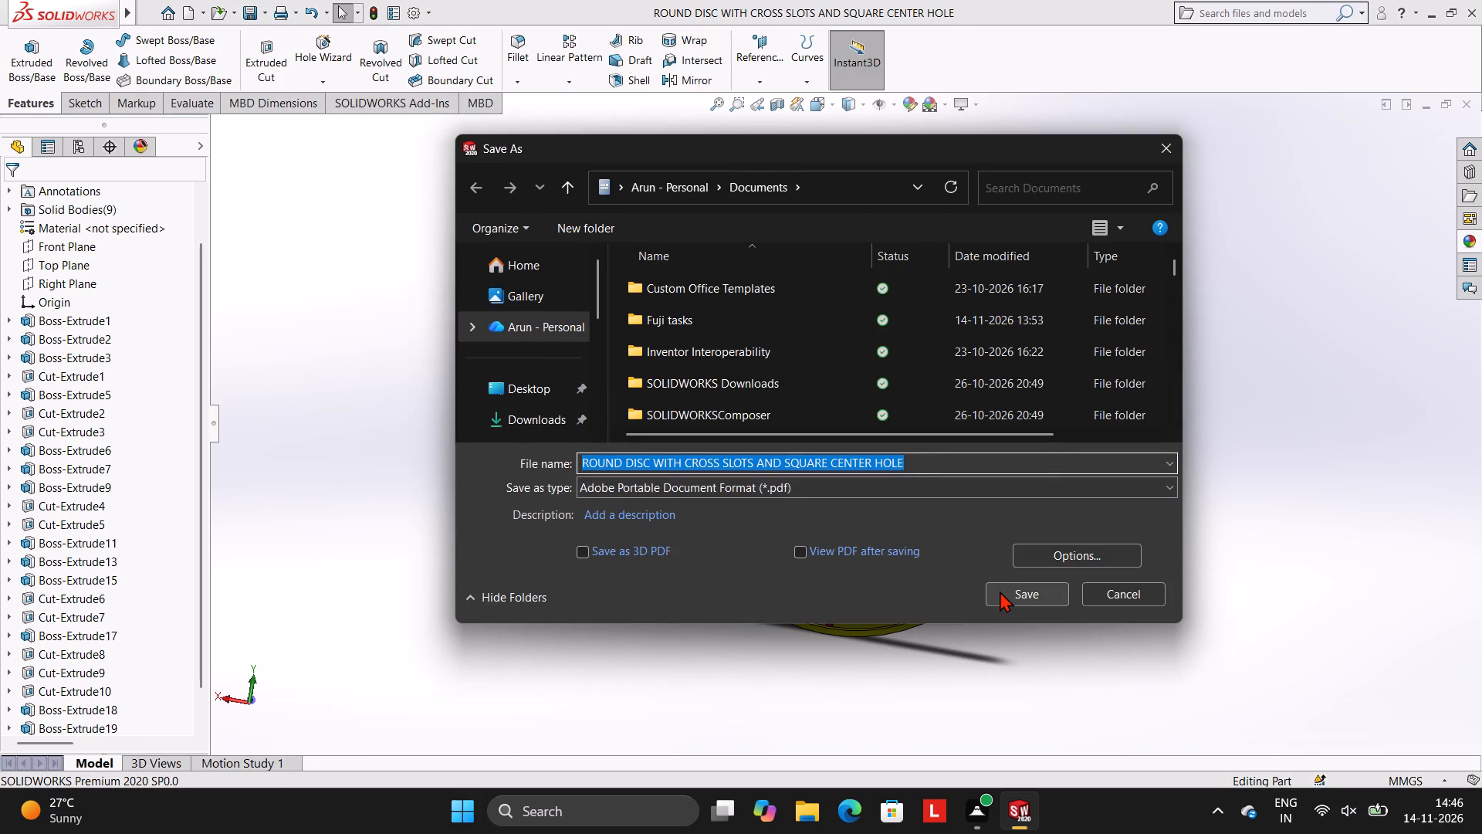
{"action": "left_click", "coordinate": [1000, 591]}
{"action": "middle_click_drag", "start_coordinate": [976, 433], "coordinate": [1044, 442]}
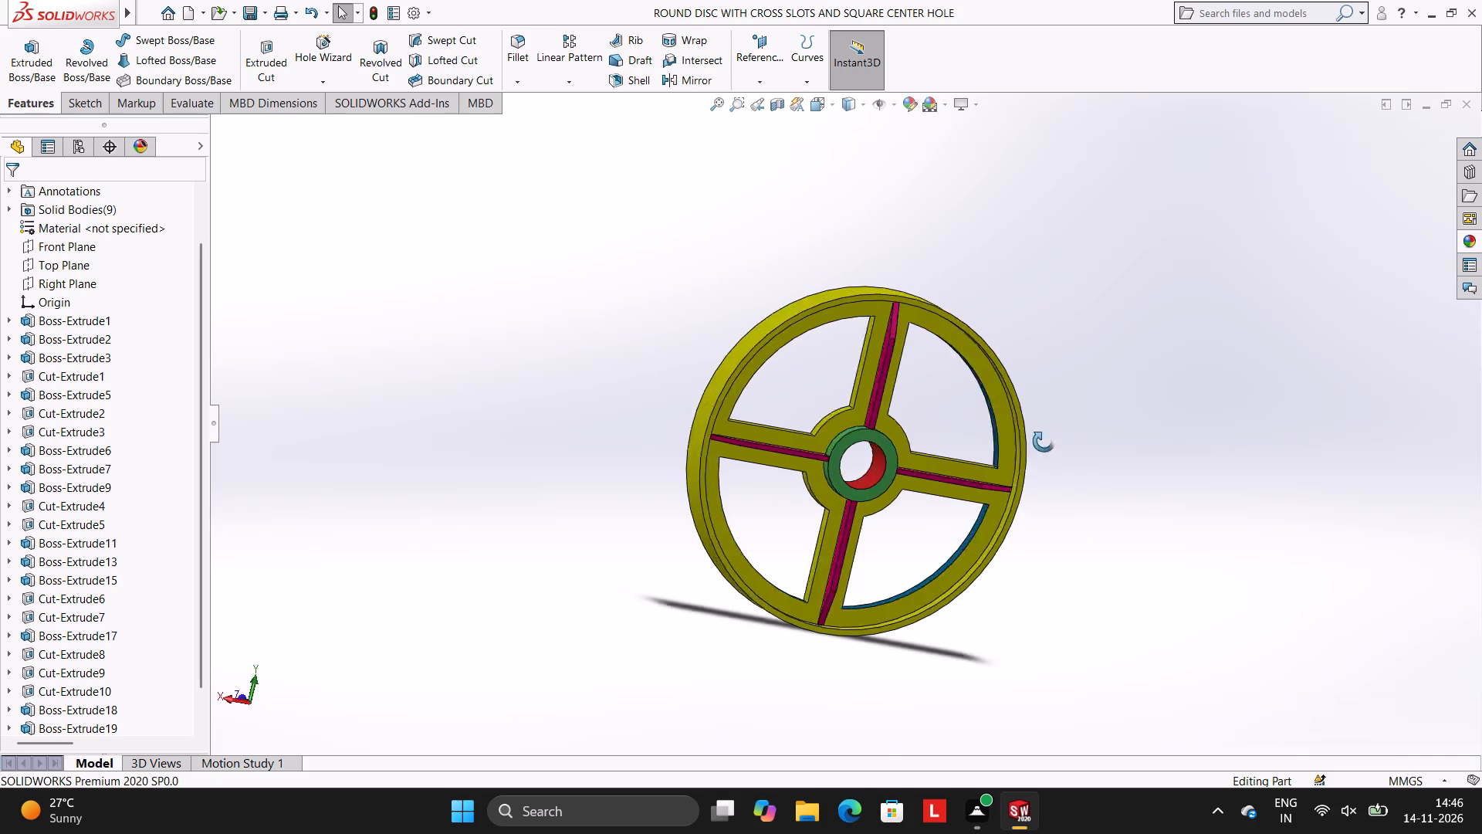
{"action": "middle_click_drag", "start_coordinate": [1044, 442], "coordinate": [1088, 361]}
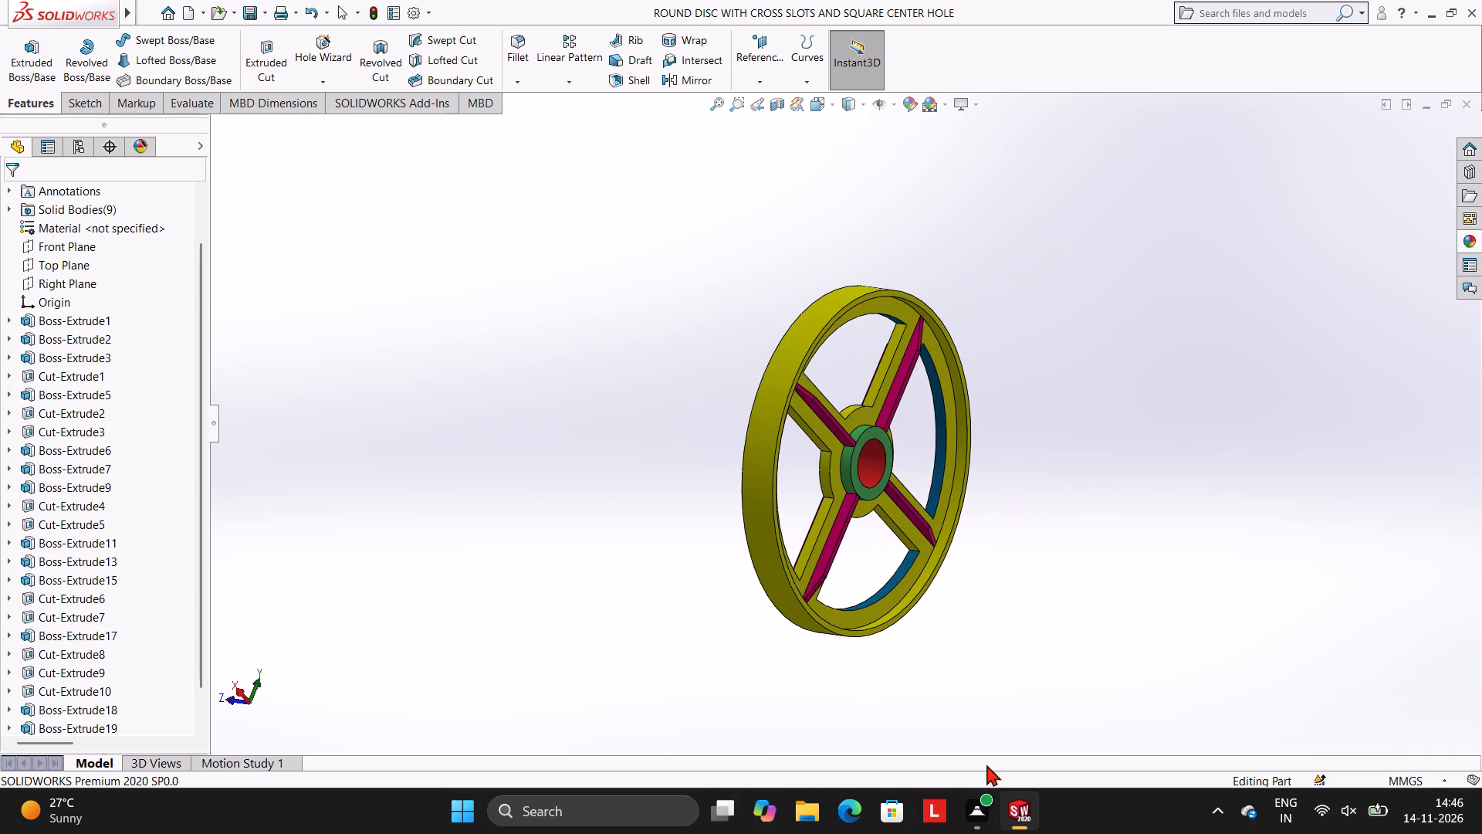